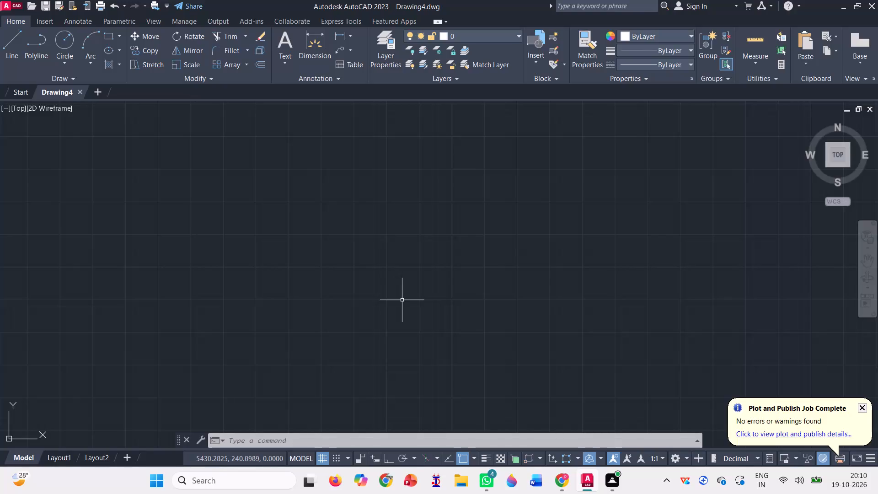
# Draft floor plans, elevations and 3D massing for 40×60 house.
# Turn on command logging with LOGFILEON.
pyautogui.write('log')
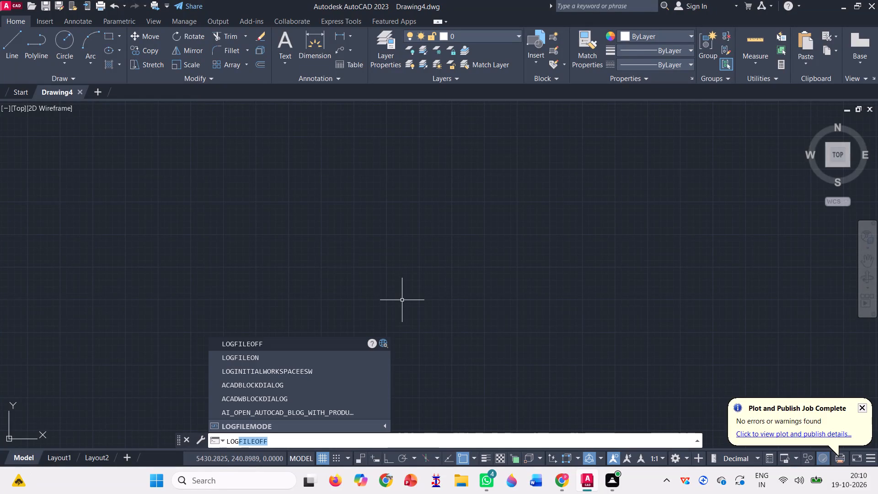
pyautogui.press('Down')
pyautogui.press('Return')
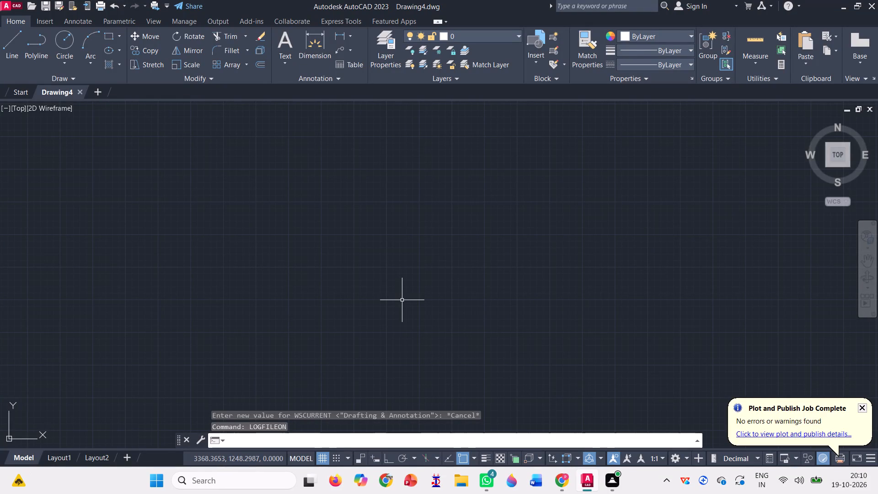
# Configure the drawing units to Engineering length with 0'-0.0" precision and Feet as the insertion scale.
pyautogui.write('un')
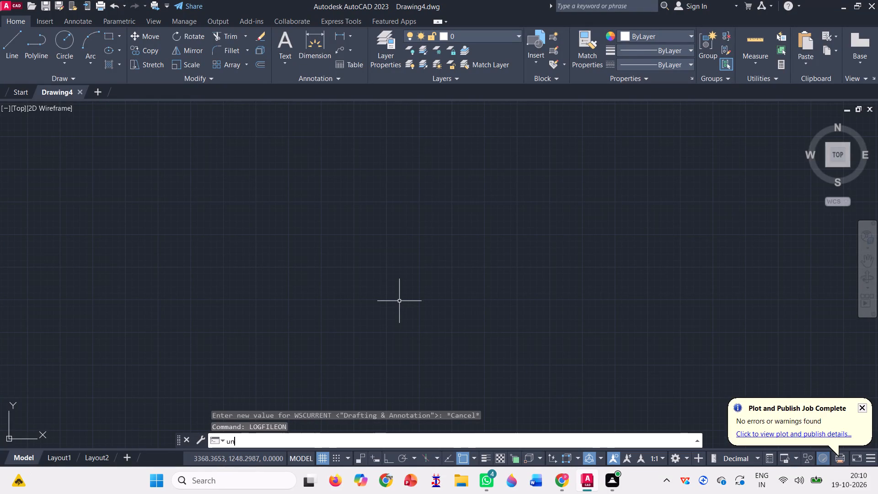
pyautogui.press('Return')
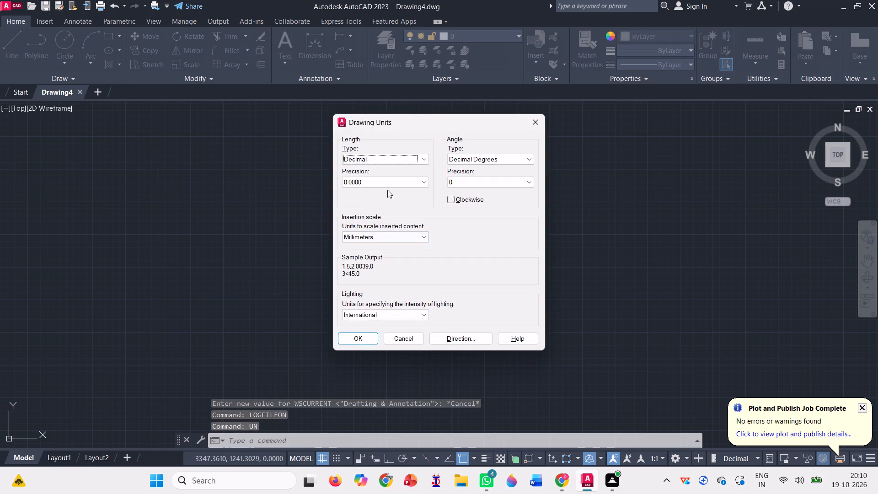
pyautogui.click(428, 158)
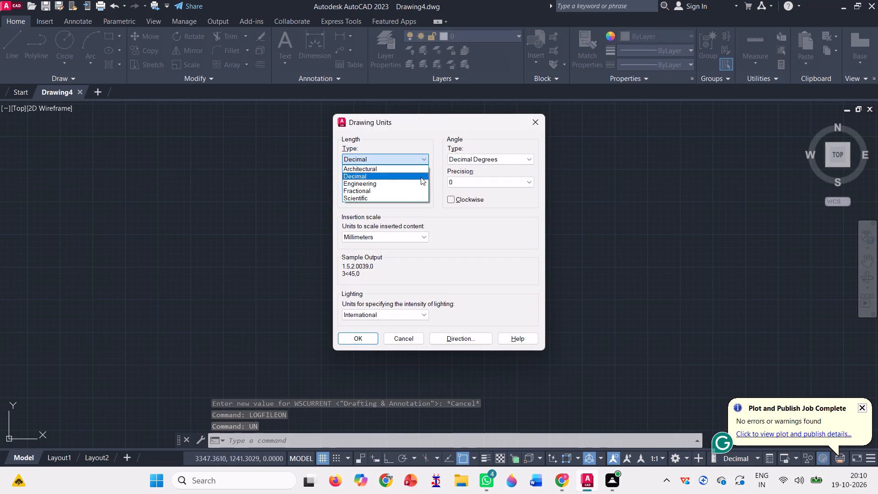
pyautogui.click(390, 182)
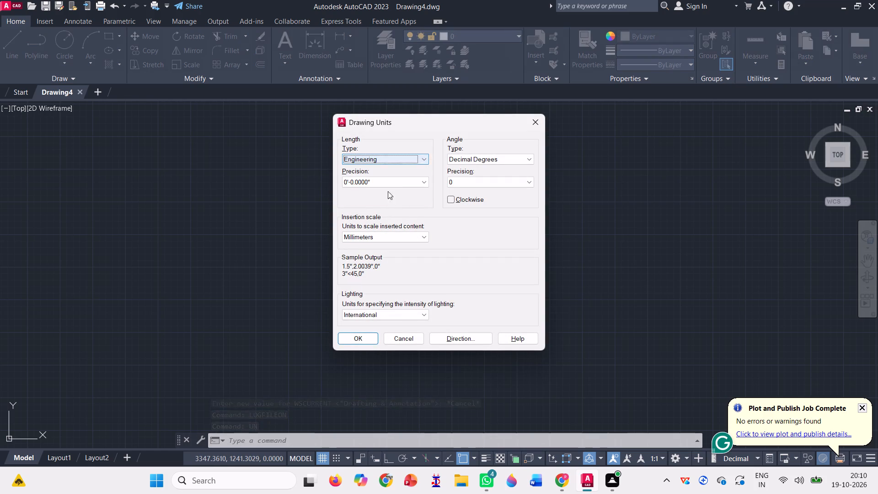
pyautogui.click(414, 235)
pyautogui.click(401, 263)
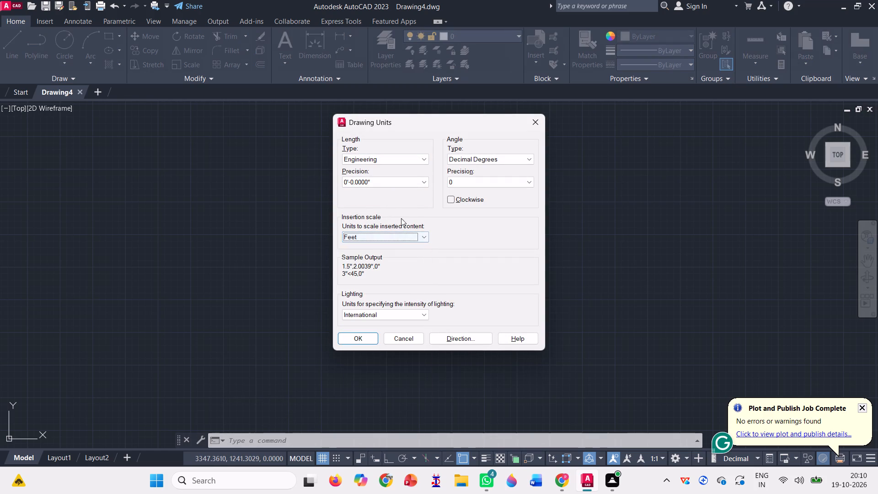
pyautogui.click(414, 181)
pyautogui.click(403, 197)
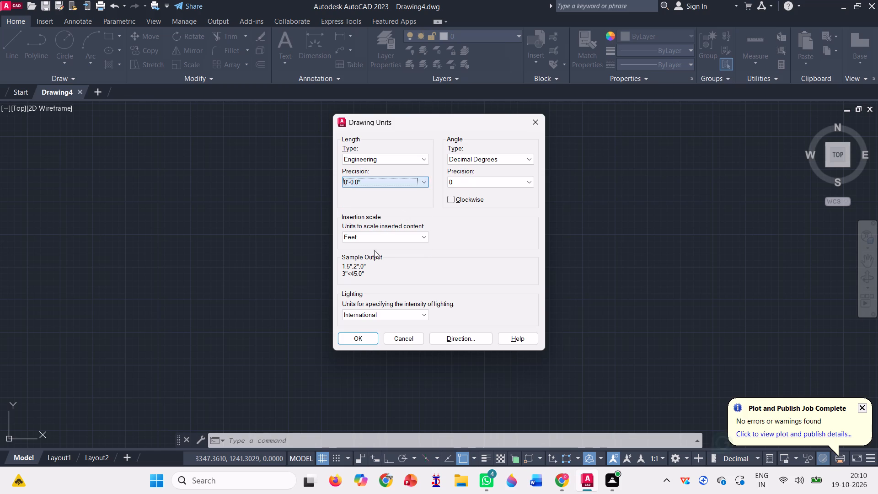
pyautogui.click(364, 339)
pyautogui.click(481, 274)
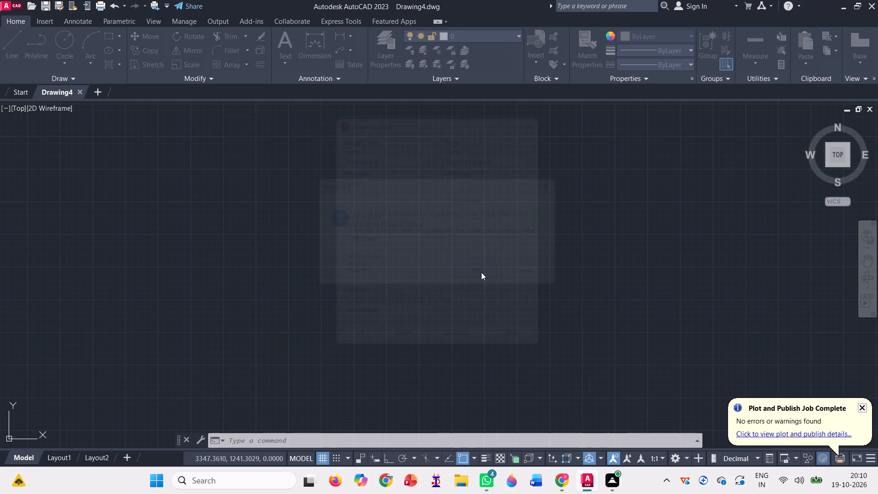
# Modify the Standard dimension style so its primary linear units are Engineering with 0'-0.0" precision.
pyautogui.write('dim')
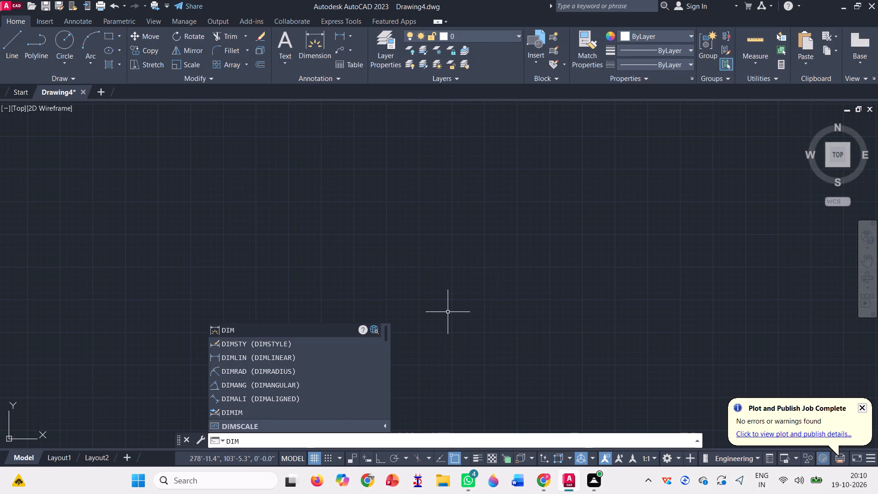
pyautogui.press('Down')
pyautogui.press('Return')
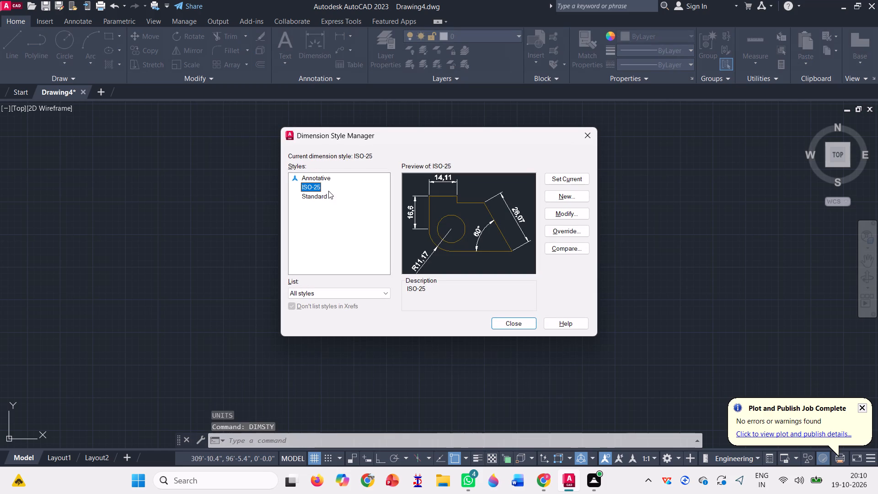
pyautogui.click(321, 197)
pyautogui.click(579, 213)
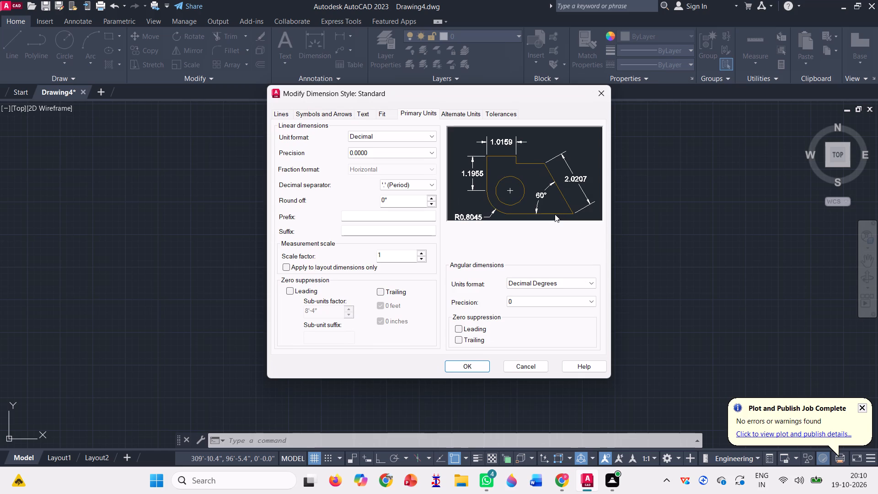
pyautogui.click(425, 138)
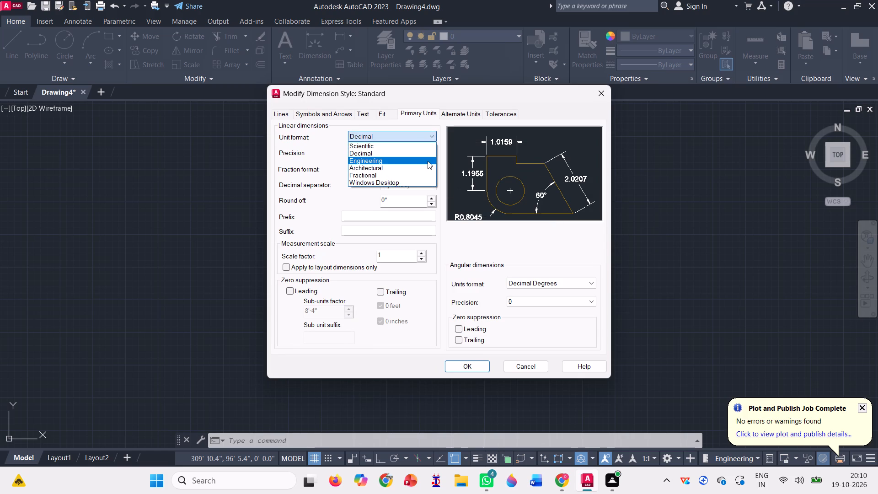
pyautogui.click(428, 161)
pyautogui.click(434, 153)
pyautogui.click(415, 168)
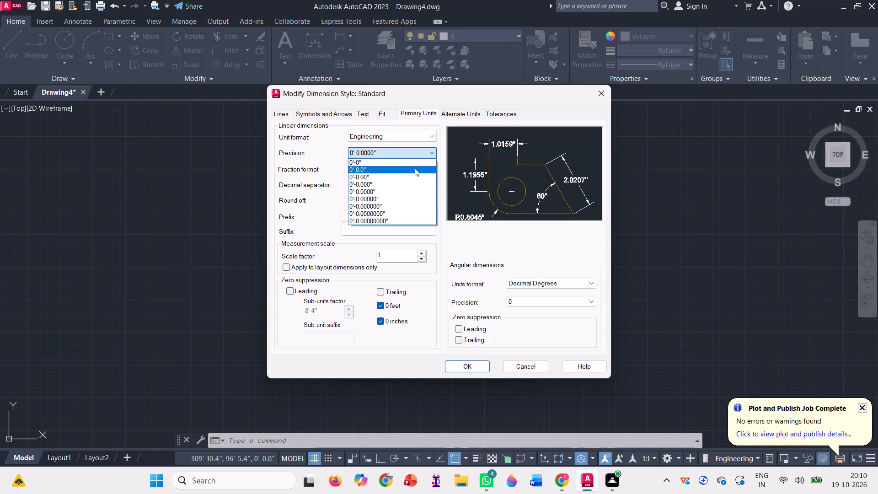
pyautogui.click(476, 363)
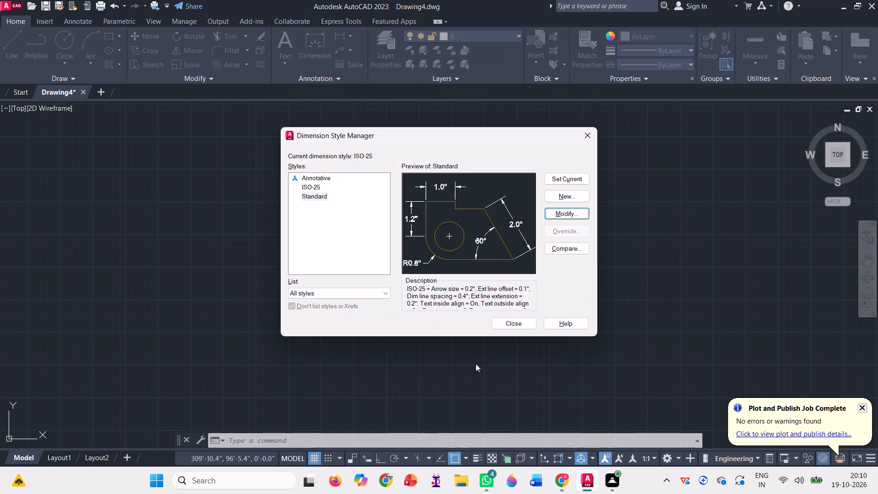
# Make Standard the current dimension style and close the style manager.
pyautogui.click(567, 177)
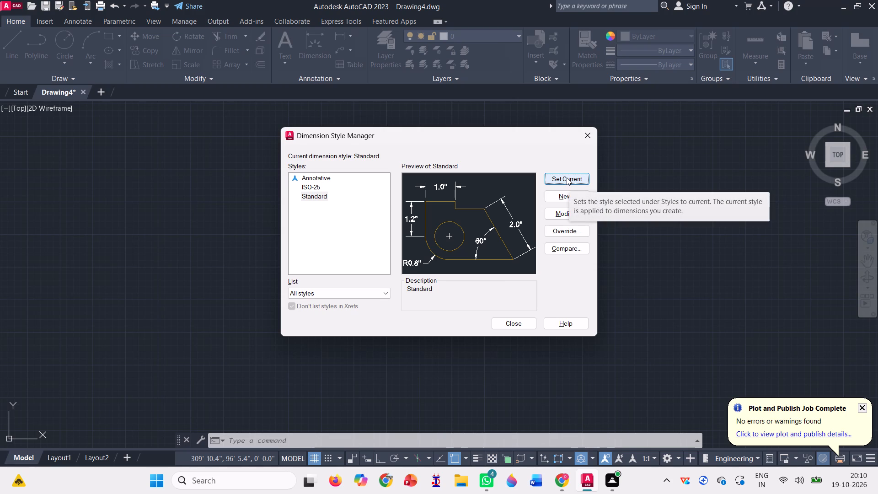
pyautogui.click(567, 177)
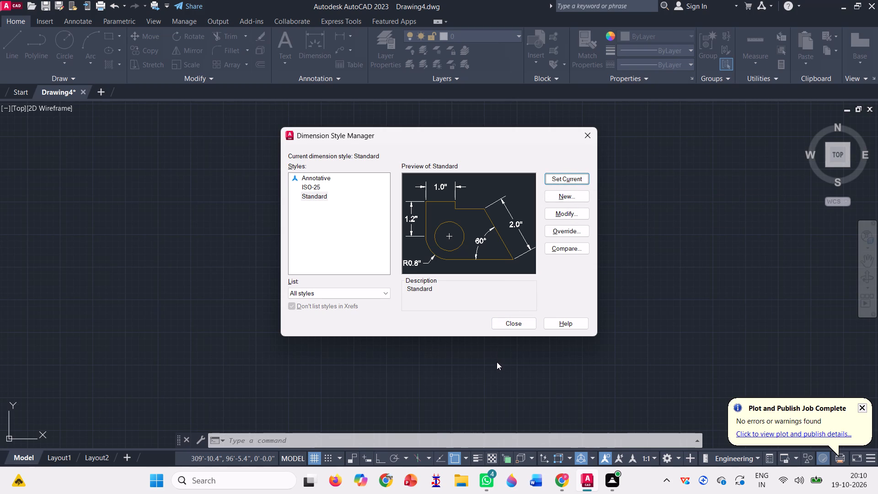
pyautogui.click(519, 325)
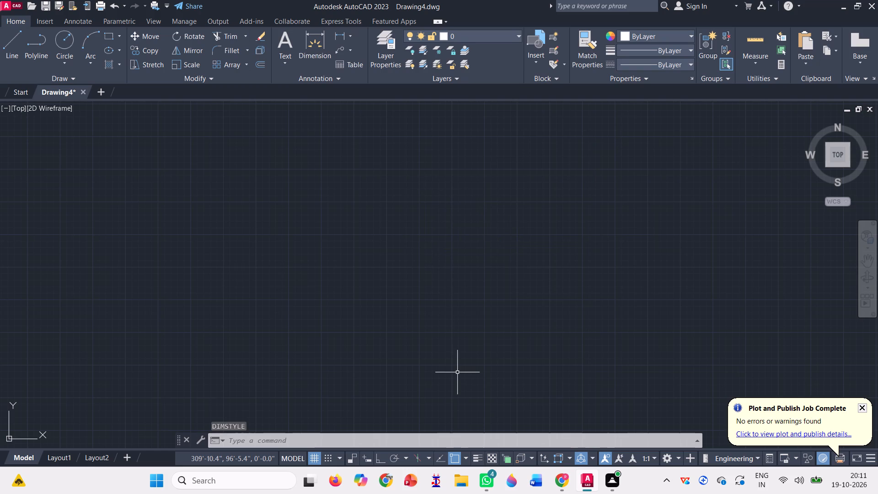
# Draw a closed rectangle 40' wide and 60' high from orthogonal lines, starting at its upper-left corner.
pyautogui.press('l')
pyautogui.press('Return')
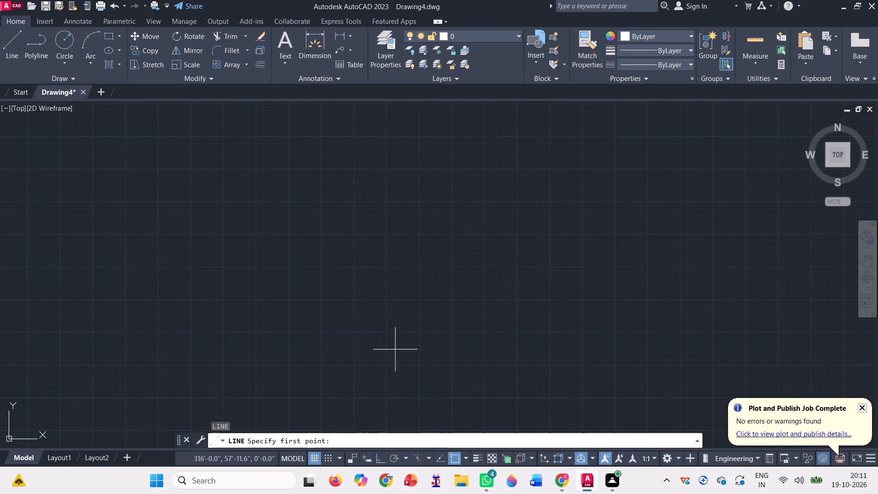
pyautogui.click(269, 196)
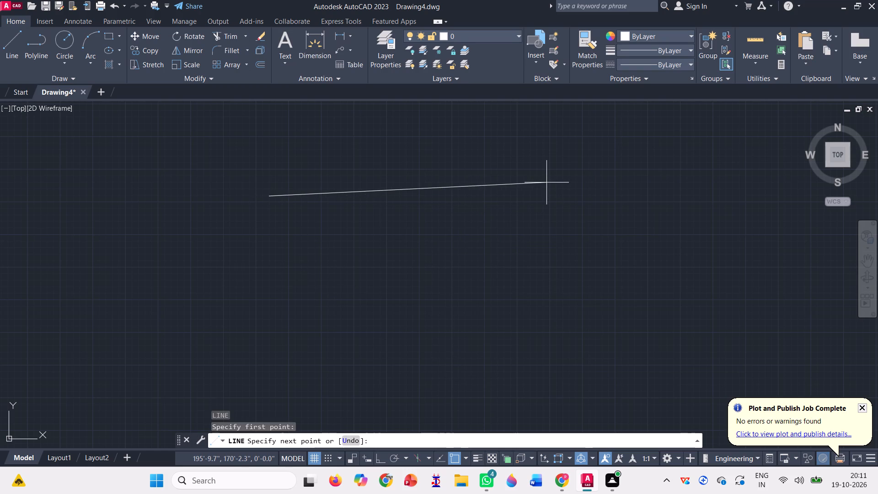
pyautogui.press('F8')
pyautogui.write("40'")
pyautogui.press('Return')
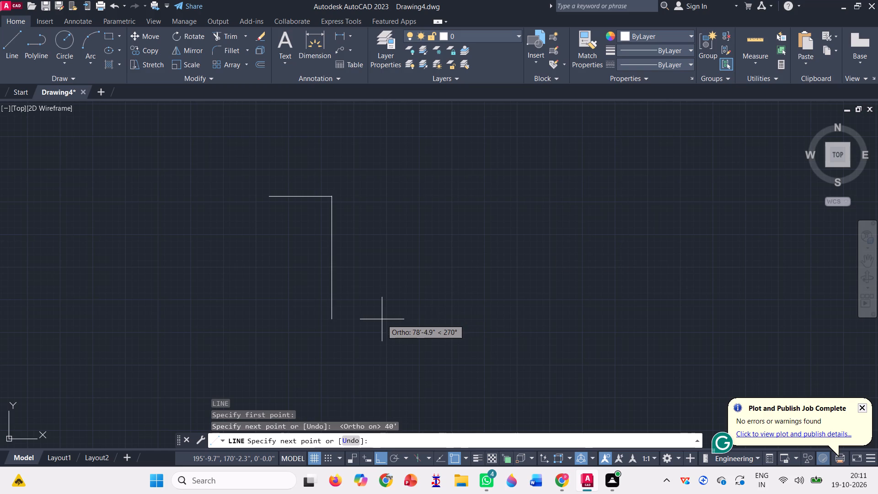
pyautogui.write("60'")
pyautogui.press('Return')
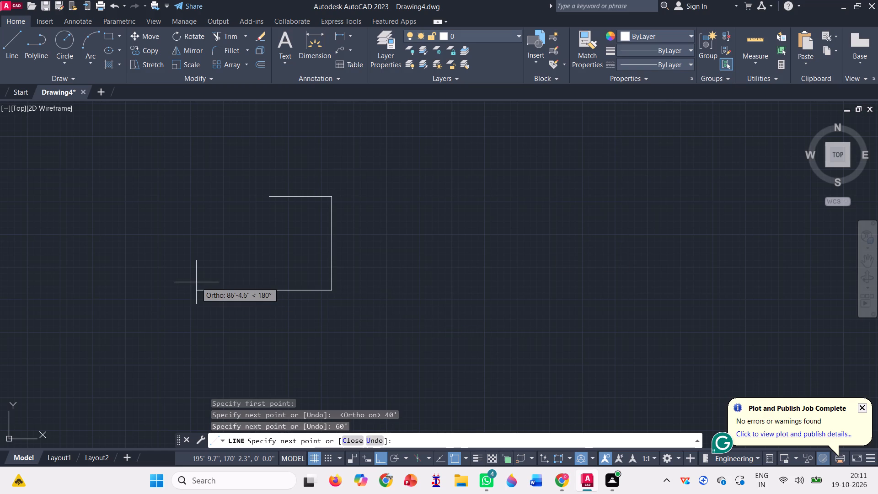
pyautogui.write("40'")
pyautogui.press('Return')
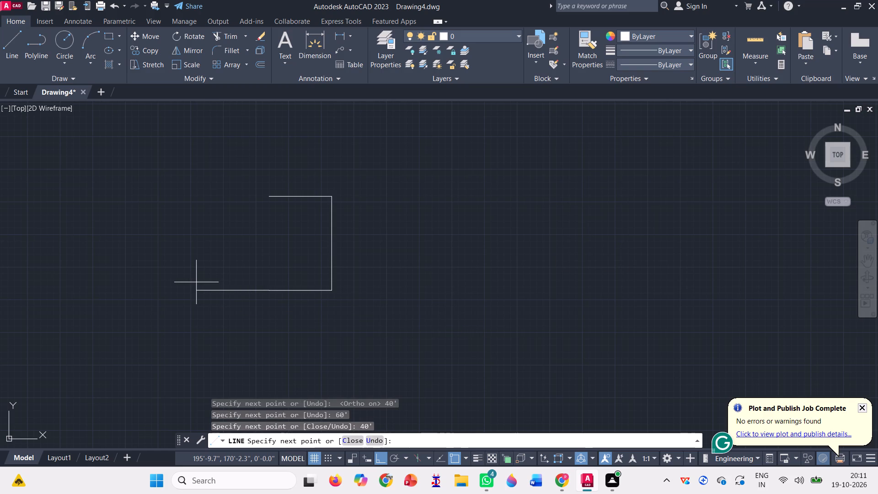
pyautogui.write("60'")
pyautogui.press('Return')
pyautogui.press('Return')
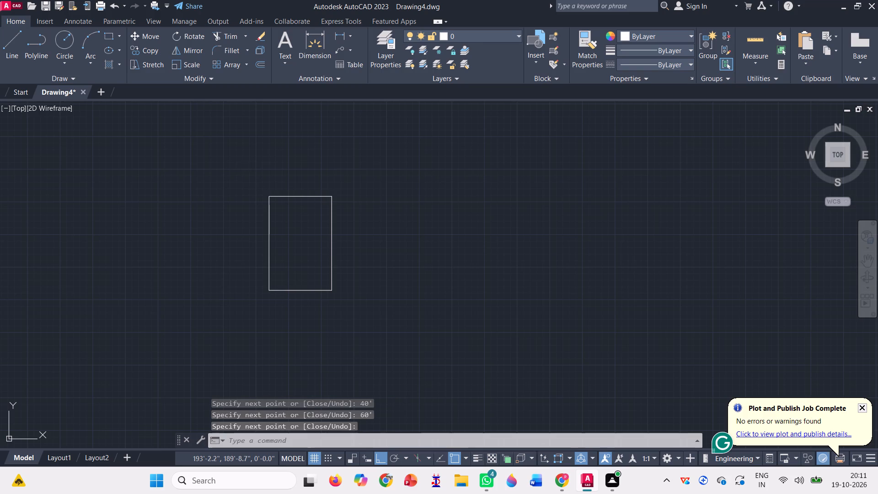
# Join the rectangle's four lines into a single polyline.
pyautogui.click(353, 320)
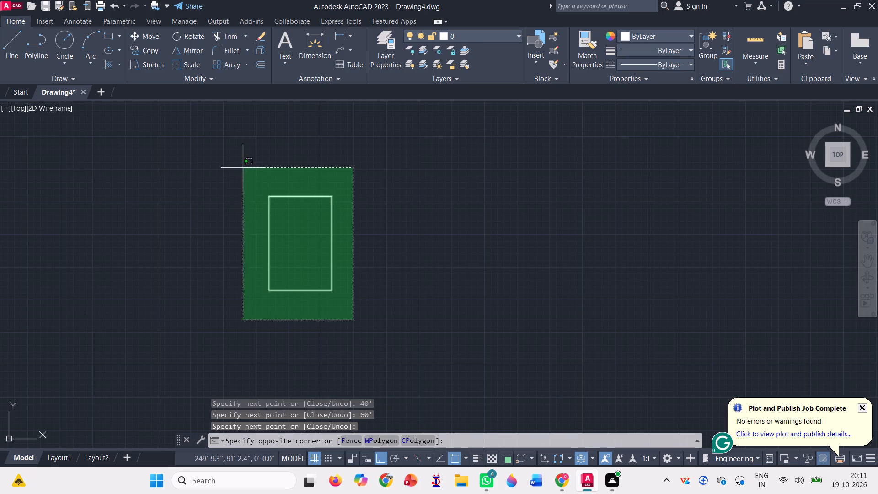
pyautogui.click(243, 167)
pyautogui.press('j')
pyautogui.press('Return')
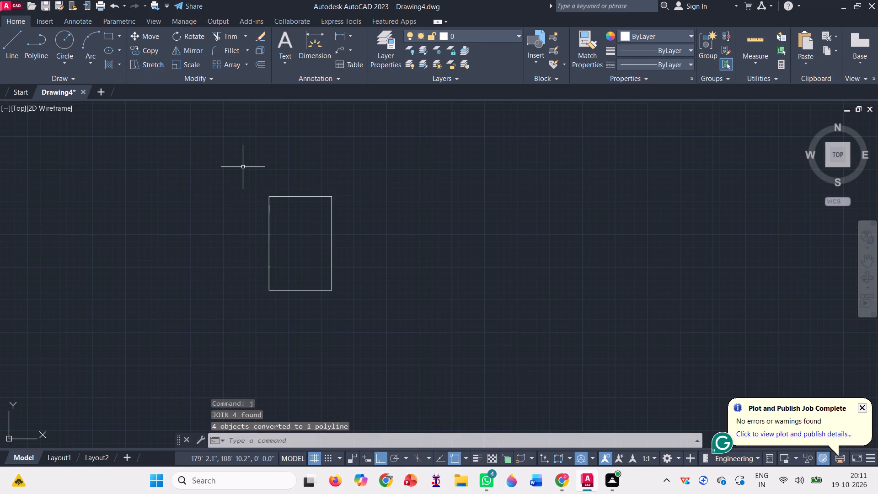
# Offset the rectangle inward by 0'9" to form the outer wall thickness.
pyautogui.click(264, 64)
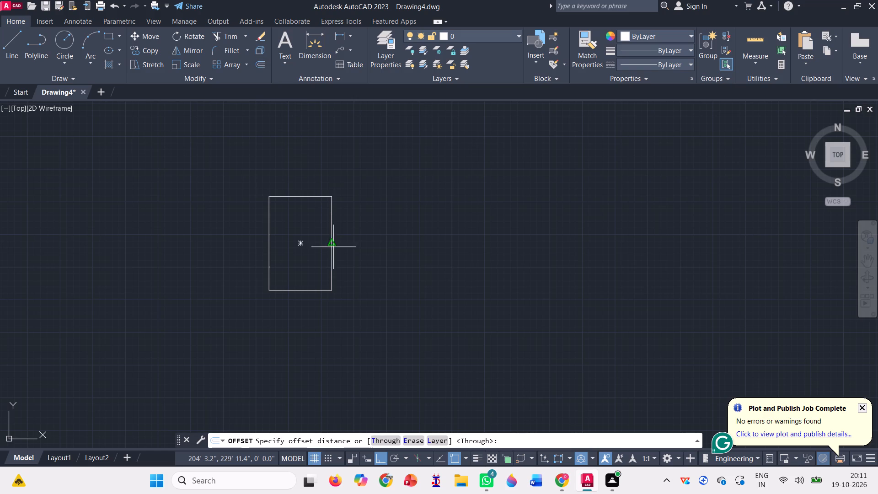
pyautogui.write('0\'9"')
pyautogui.press('Return')
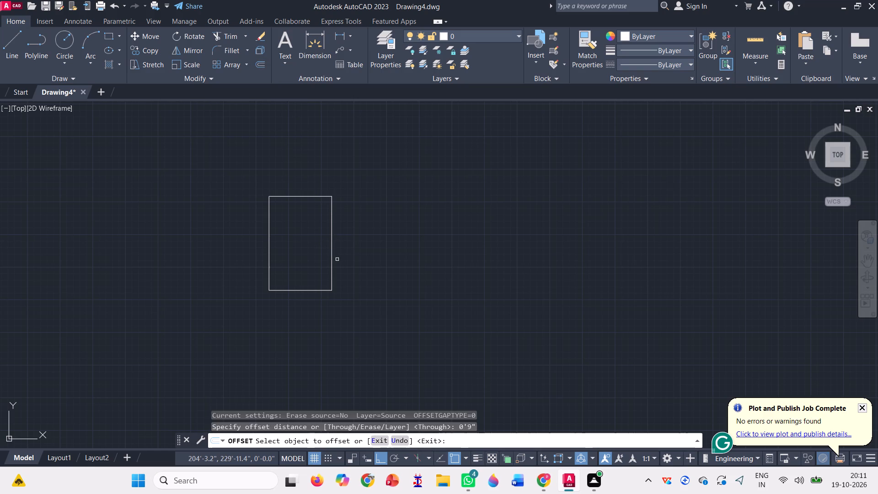
pyautogui.click(332, 261)
pyautogui.click(308, 234)
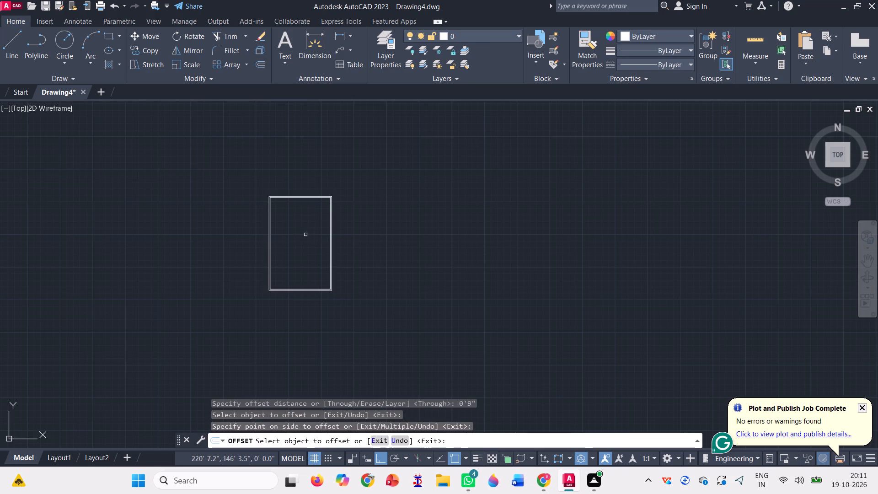
pyautogui.scroll(2, 279, 192)
pyautogui.press('Escape')
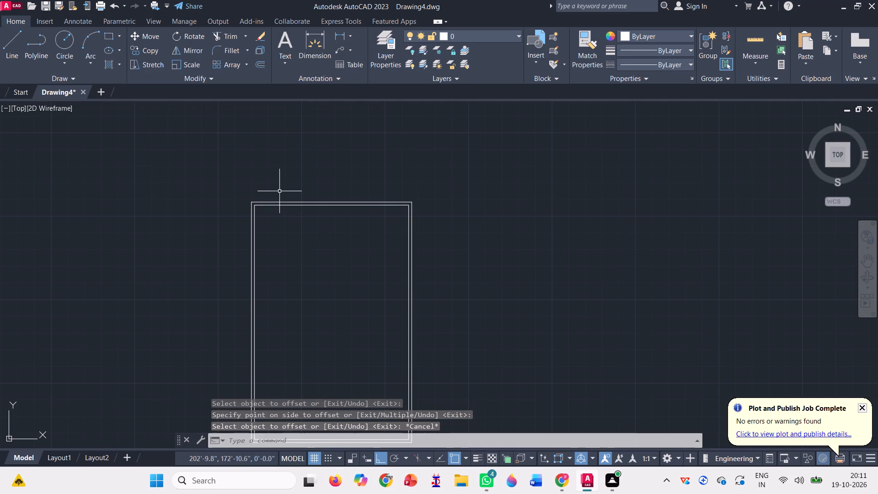
# Draw lines from the inner wall's upper-left corner: 12' and 3' along the top, 15' down, and 15' back to the wall.
pyautogui.press('l')
pyautogui.press('Return')
pyautogui.scroll(2, 293, 128)
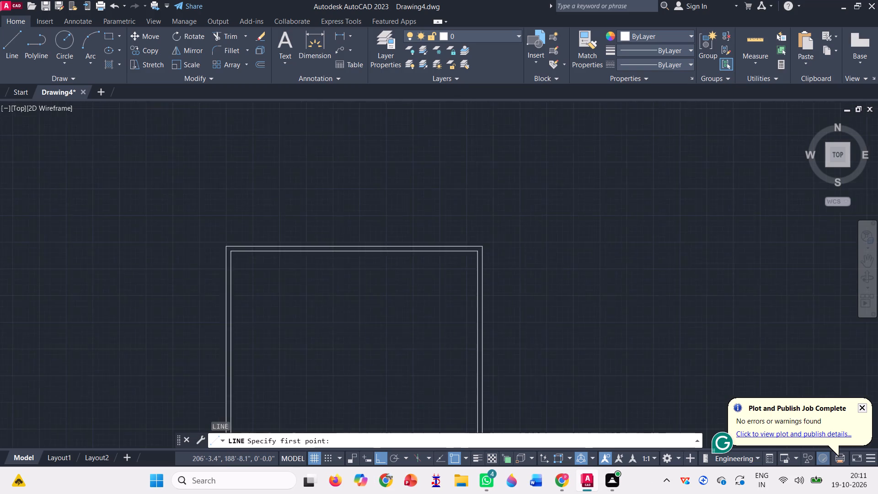
pyautogui.click(192, 327)
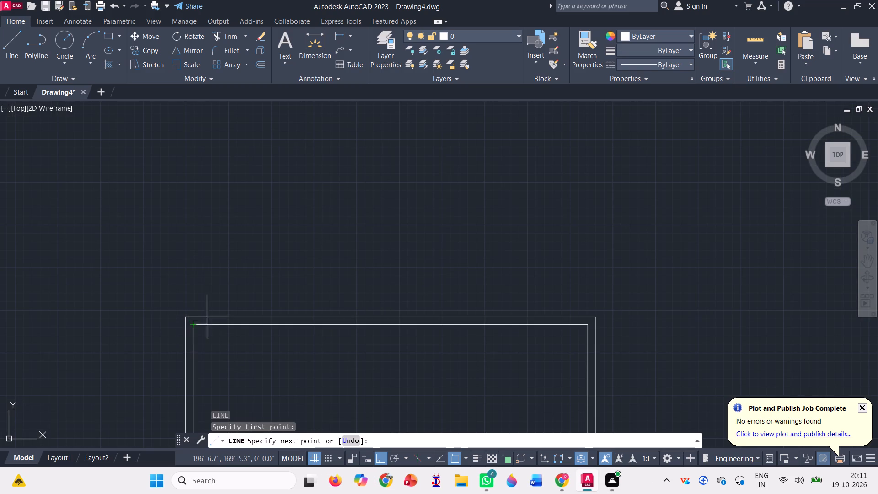
pyautogui.scroll(-1, 249, 228)
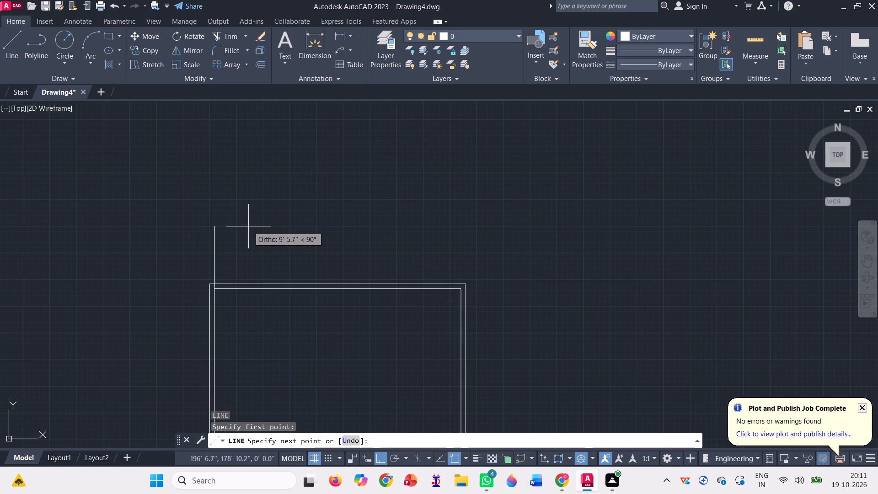
pyautogui.scroll(-1, 248, 226)
pyautogui.scroll(-1, 304, 226)
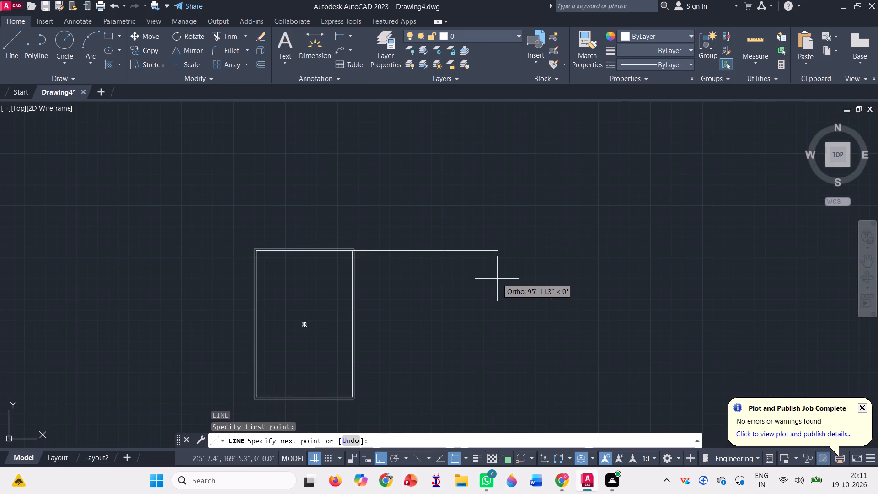
pyautogui.write("12'")
pyautogui.press('Return')
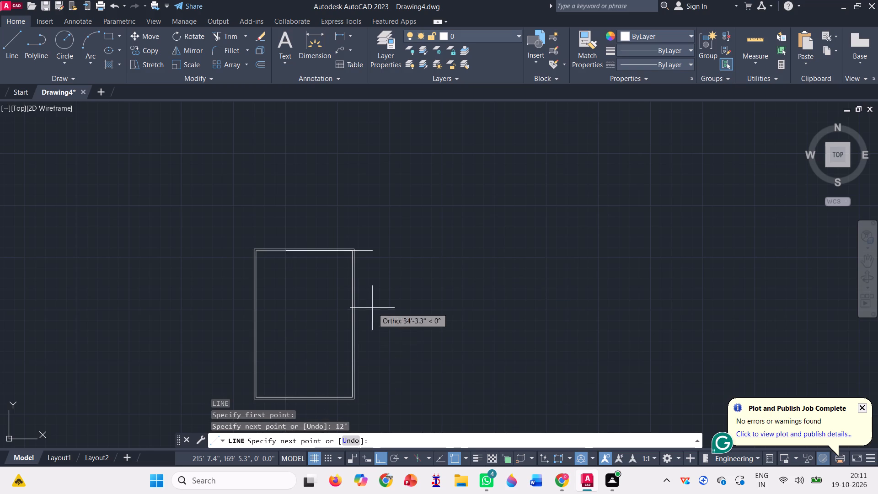
pyautogui.write("3'")
pyautogui.press('Return')
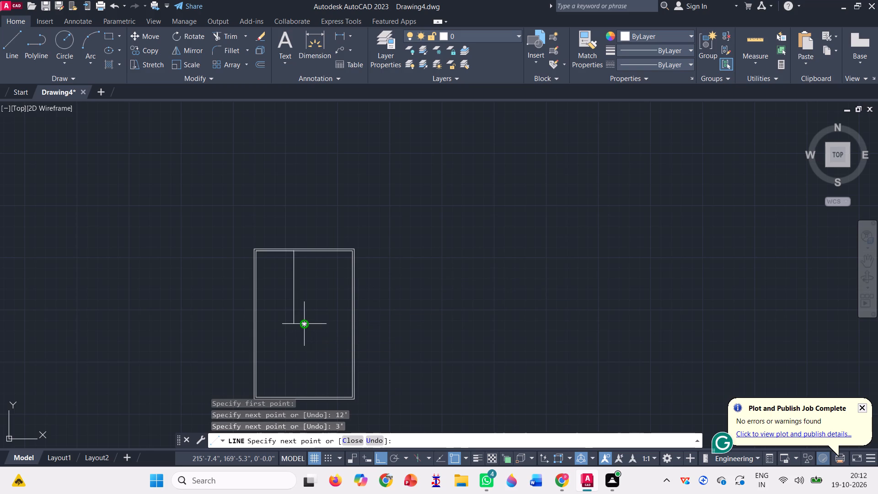
pyautogui.press('1')
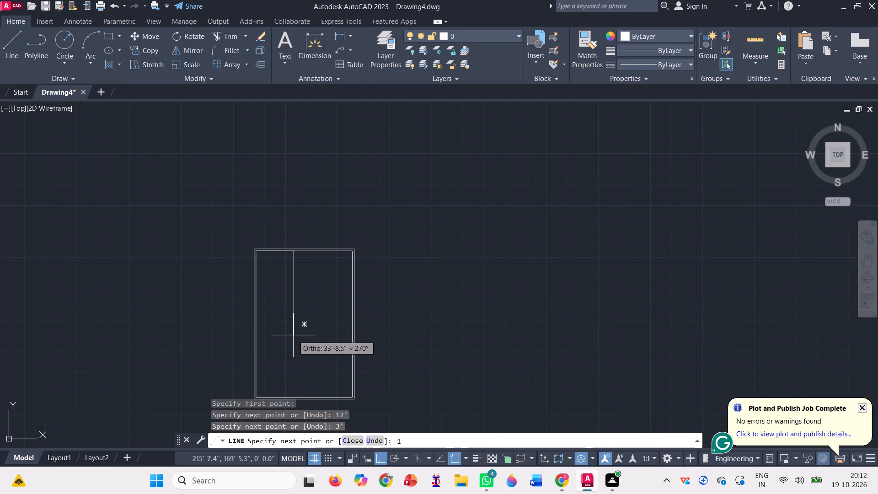
pyautogui.write("5'")
pyautogui.press('Return')
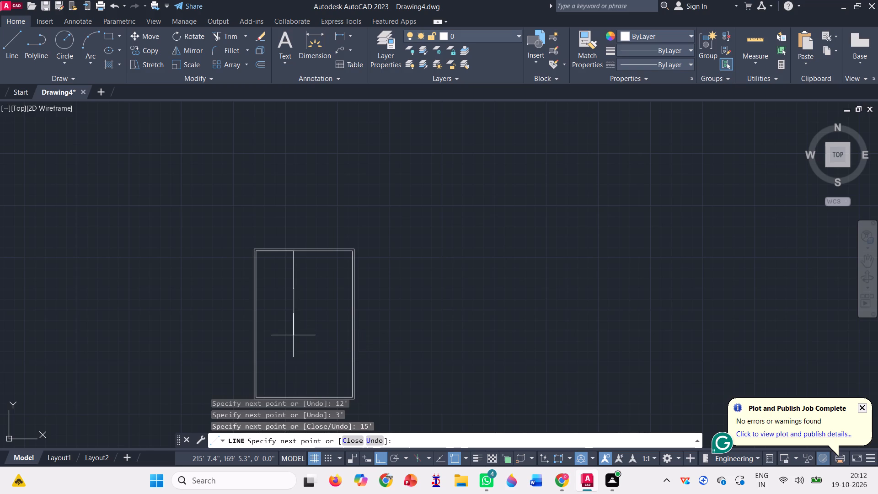
pyautogui.write("15'")
pyautogui.press('Return')
pyautogui.press('Return')
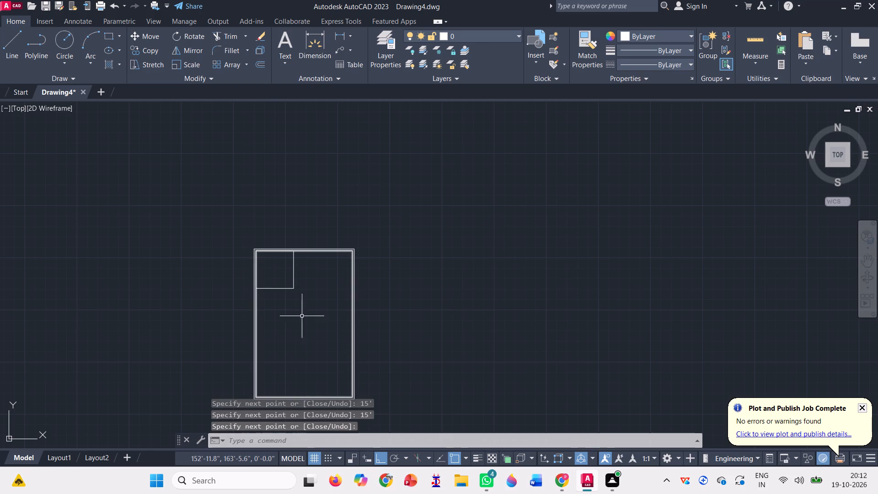
# Erase the two construction lines overlapping the inner top wall of the upper-left room.
pyautogui.scroll(3, 249, 230)
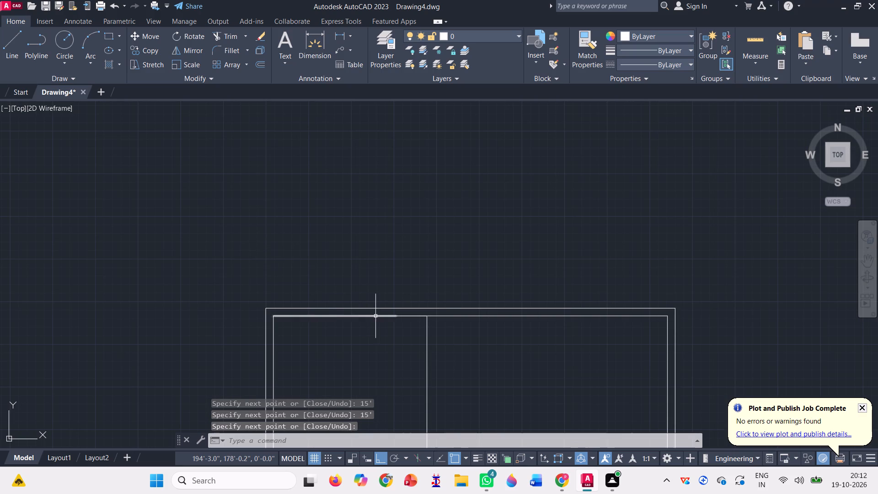
pyautogui.click(375, 316)
pyautogui.scroll(3, 399, 315)
pyautogui.click(410, 323)
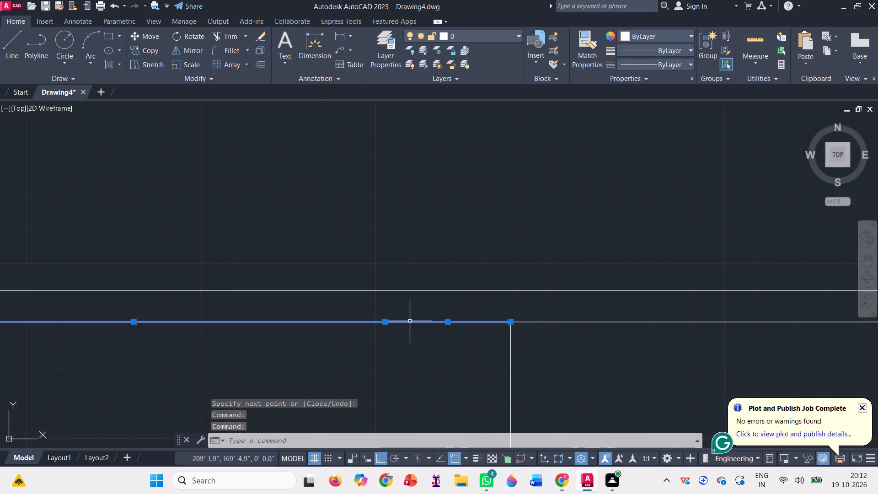
pyautogui.scroll(-2, 362, 356)
pyautogui.press('Delete')
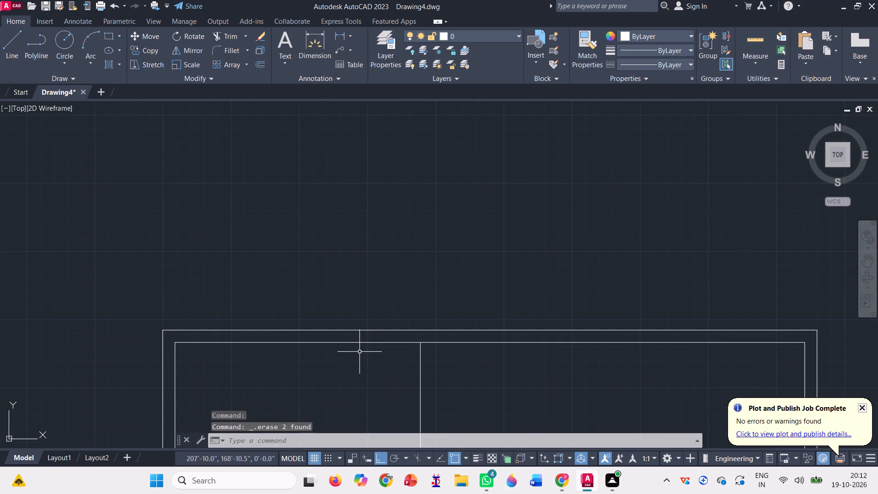
# Join the upper-left room's remaining vertical and horizontal lines into one polyline.
pyautogui.scroll(-3, 339, 290)
pyautogui.click(379, 381)
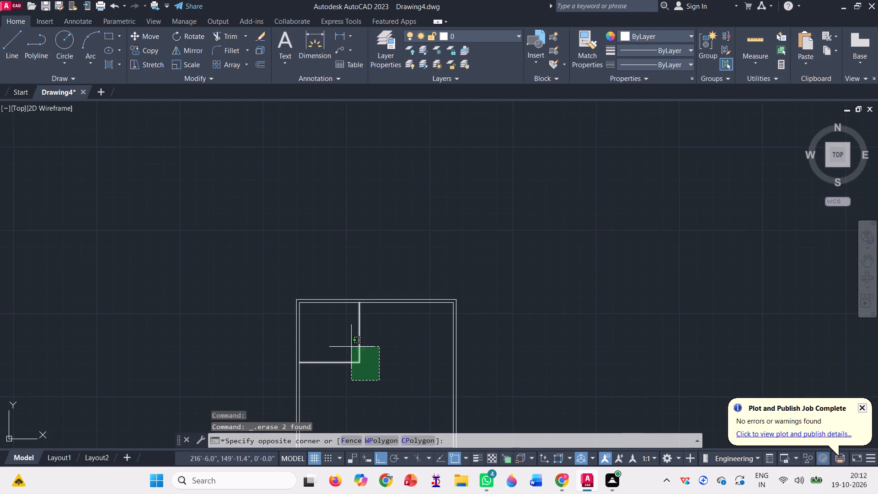
pyautogui.click(348, 344)
pyautogui.press('j')
pyautogui.press('Return')
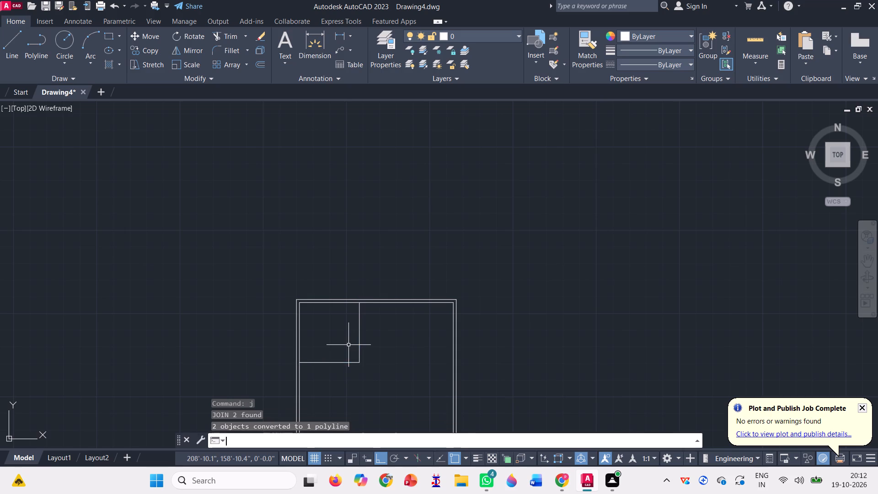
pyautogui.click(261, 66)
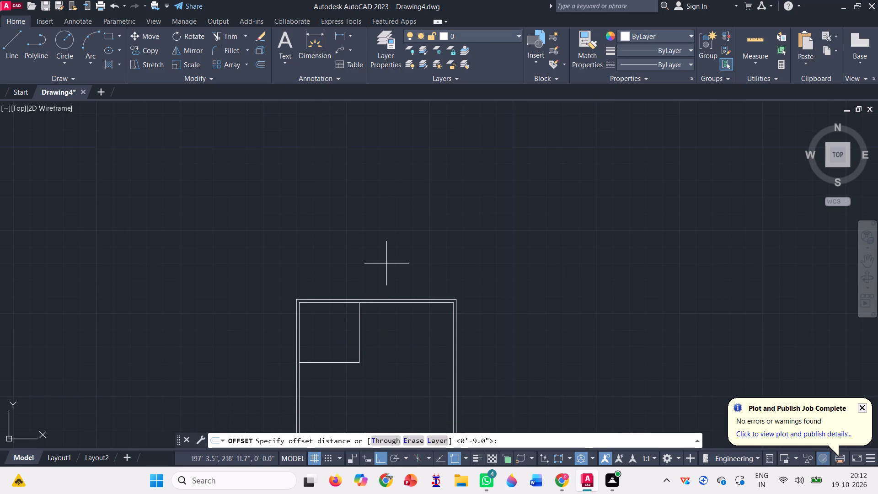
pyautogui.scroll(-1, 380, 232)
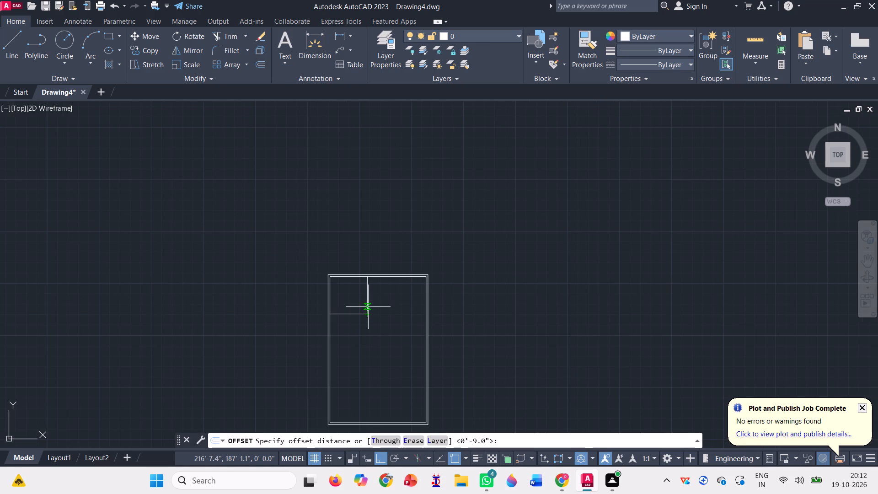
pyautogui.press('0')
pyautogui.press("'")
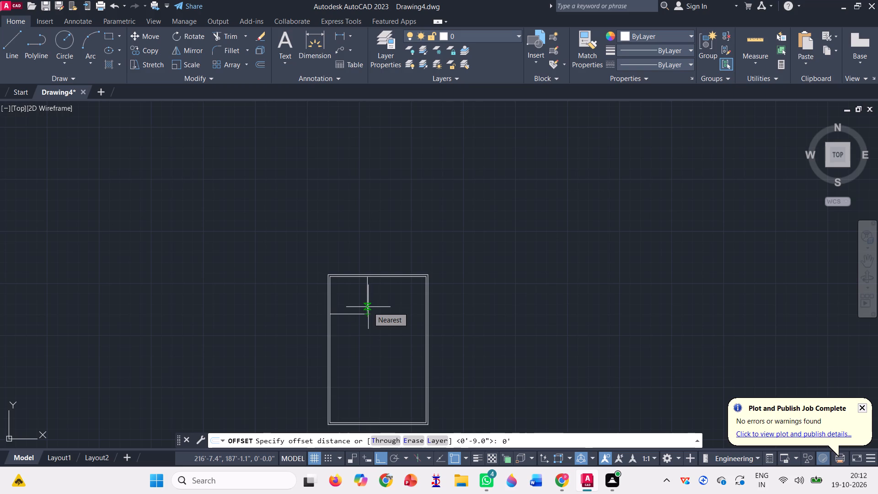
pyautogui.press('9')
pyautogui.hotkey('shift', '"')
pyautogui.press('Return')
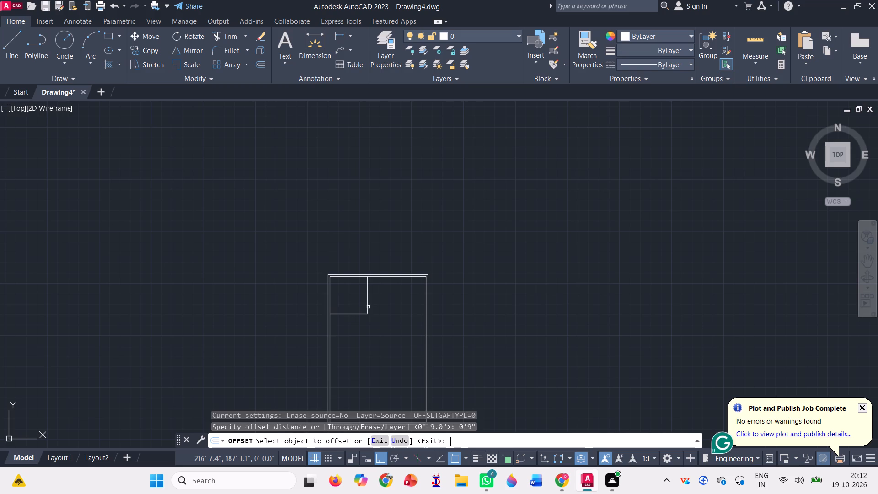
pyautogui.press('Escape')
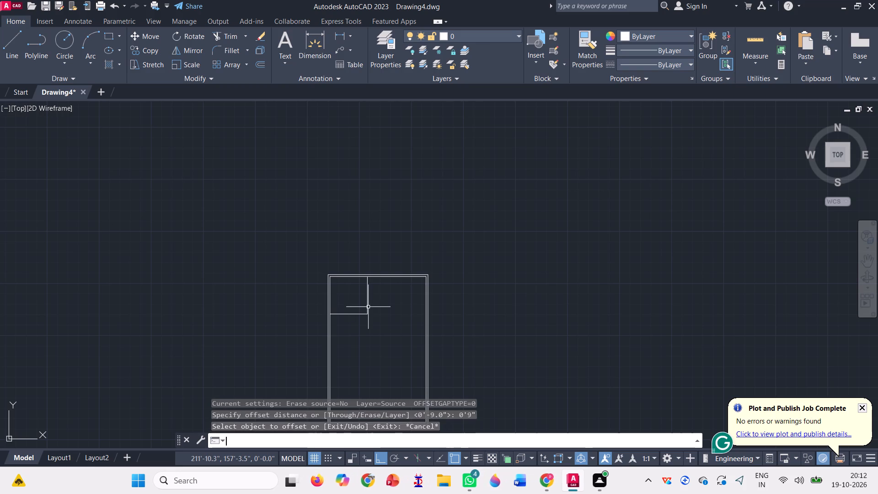
# Offset the upper-left room's partition polyline outward from the room by 0'4" to form the inner wall thickness.
pyautogui.click(258, 64)
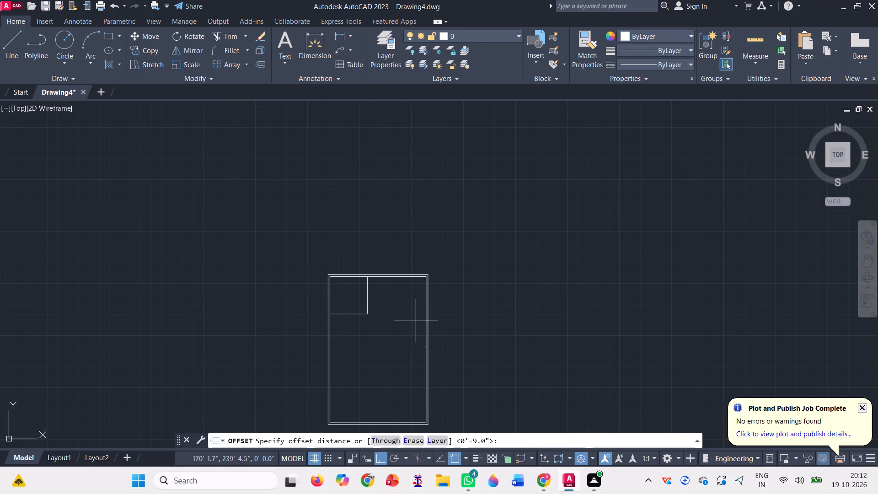
pyautogui.write("0'4")
pyautogui.hotkey('shift', '"')
pyautogui.press('Return')
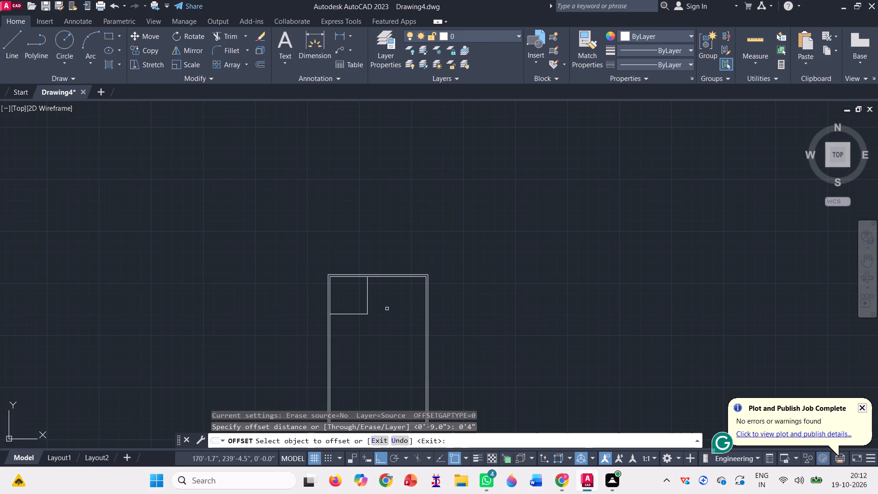
pyautogui.click(369, 311)
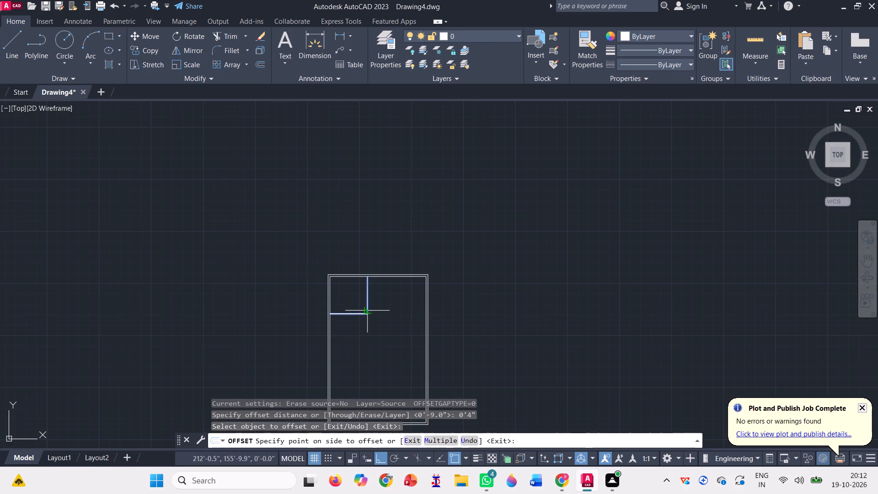
pyautogui.click(391, 327)
pyautogui.scroll(3, 356, 324)
pyautogui.press('space')
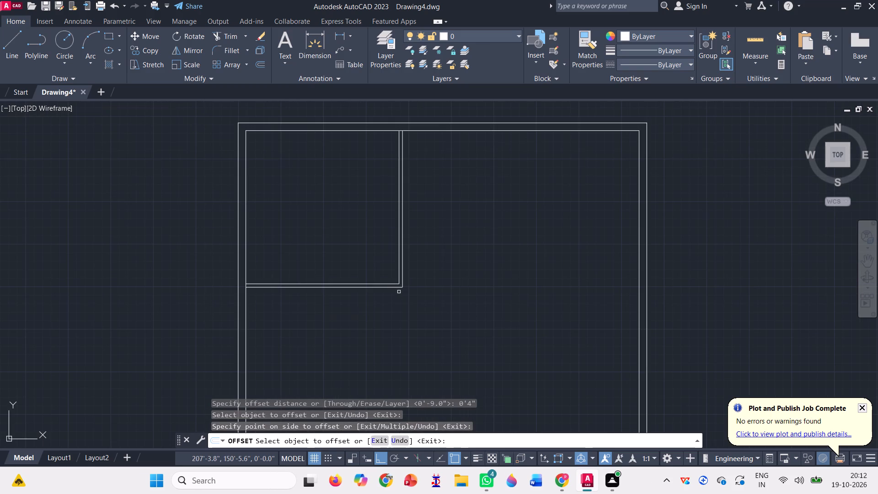
# Draw lines from the inner wall's upper-right corner: 15' left along the top, 15' down, and across to the right wall.
pyautogui.click(12, 39)
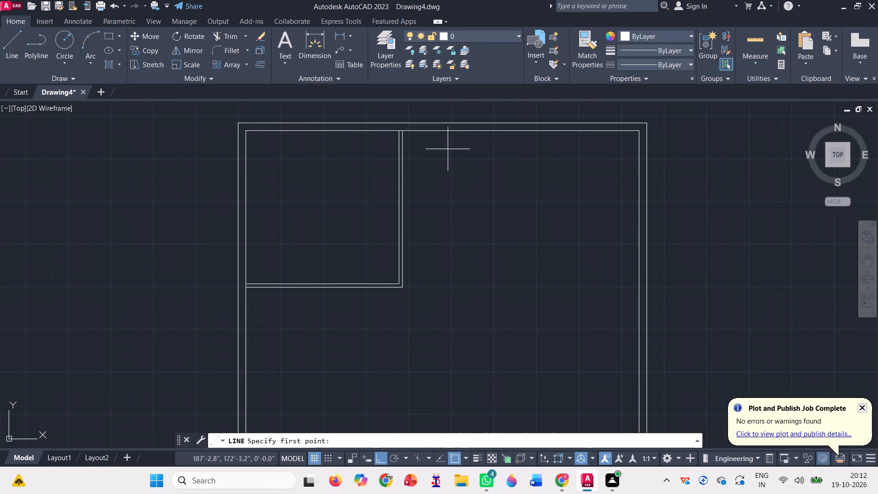
pyautogui.click(639, 131)
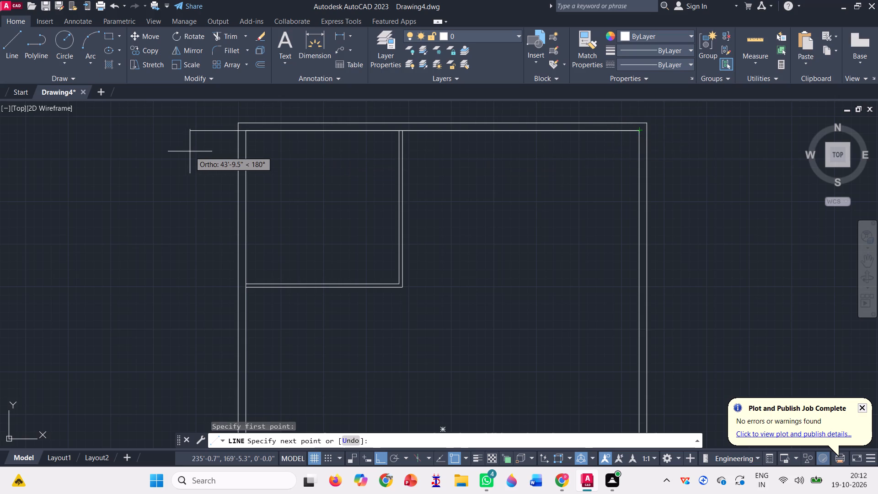
pyautogui.write("15'")
pyautogui.press('Return')
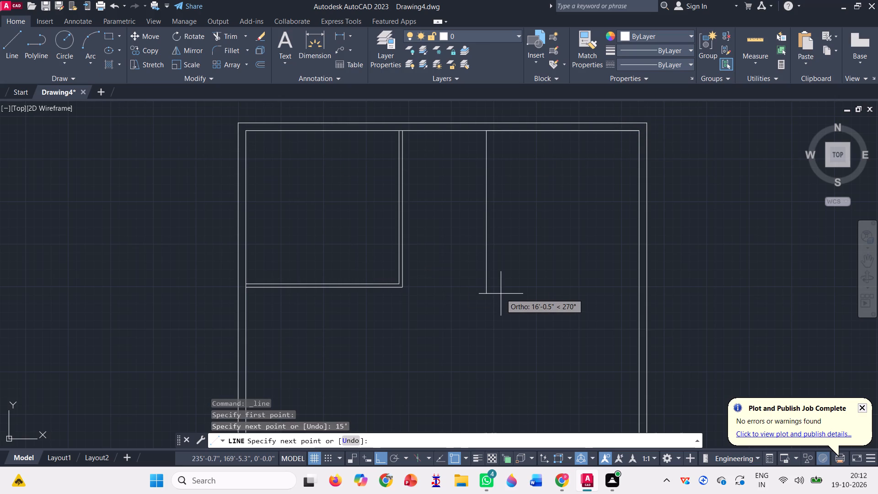
pyautogui.write('165')
pyautogui.press('BackSpace')
pyautogui.press('BackSpace')
pyautogui.write("5'")
pyautogui.press('Return')
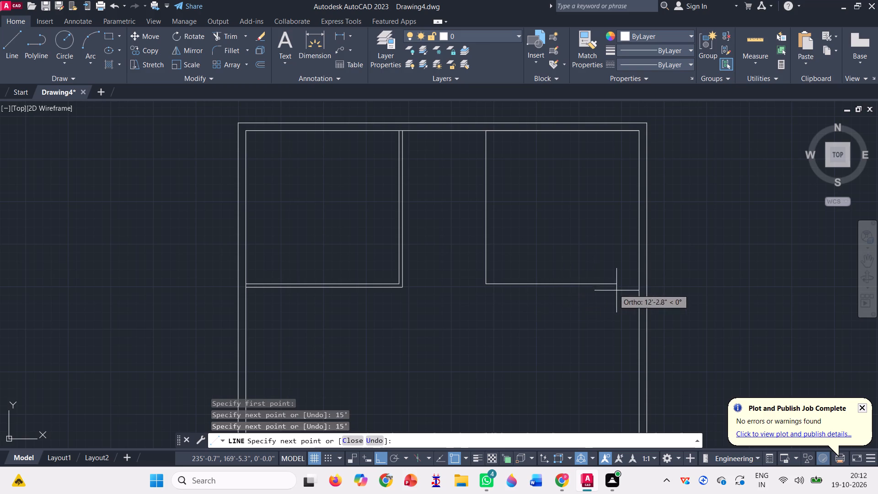
pyautogui.click(640, 281)
pyautogui.press('space')
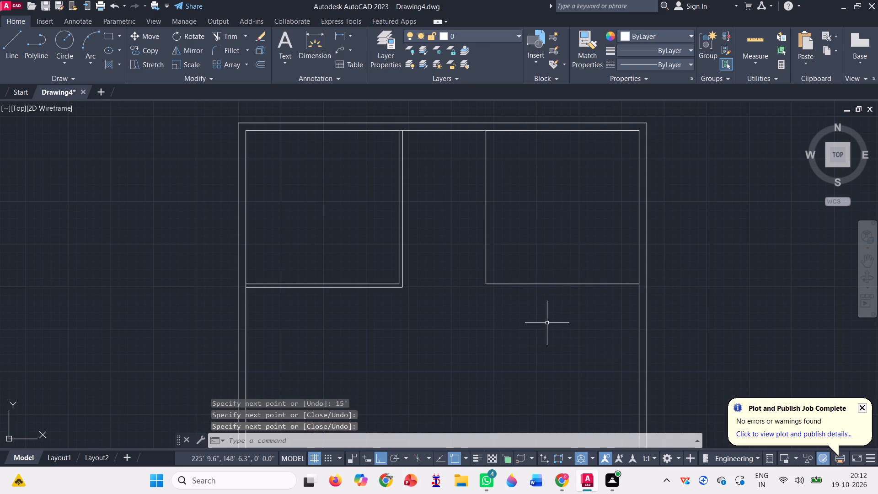
# Erase the construction line overlapping the inner top wall of the upper-right room.
pyautogui.click(544, 130)
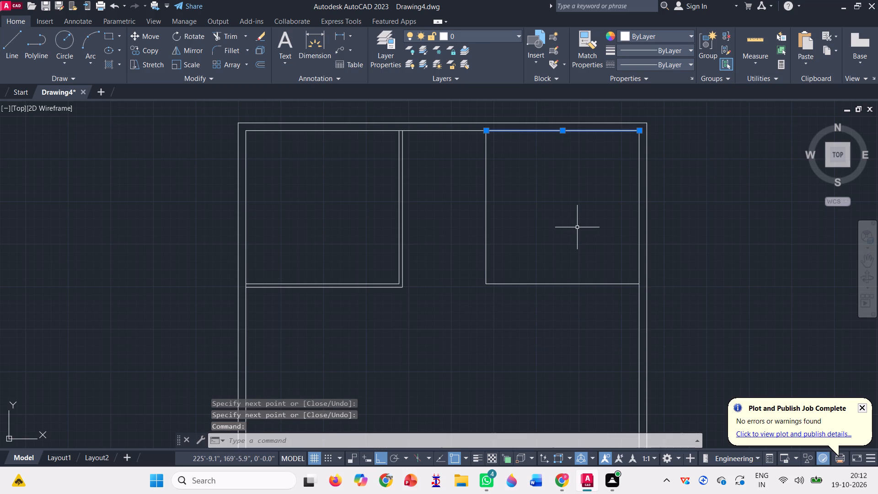
pyautogui.press('Delete')
# Join the upper-right room's vertical and horizontal partition lines into one polyline.
pyautogui.click(553, 333)
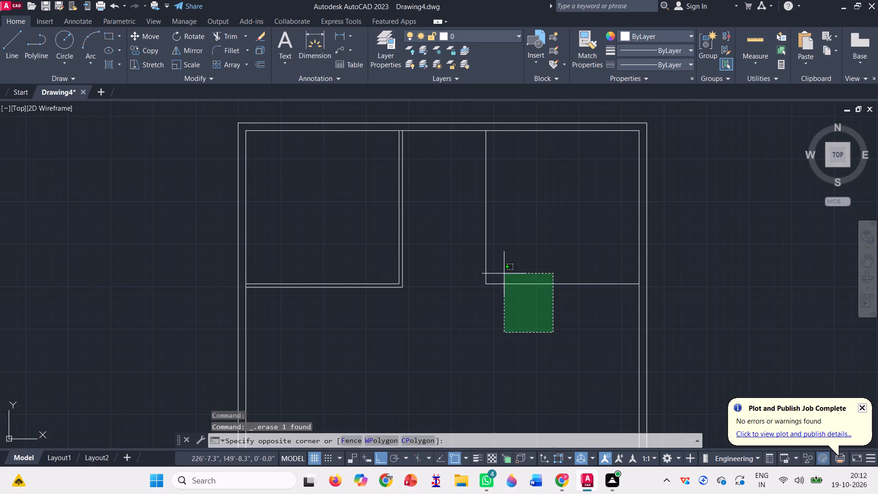
pyautogui.click(460, 232)
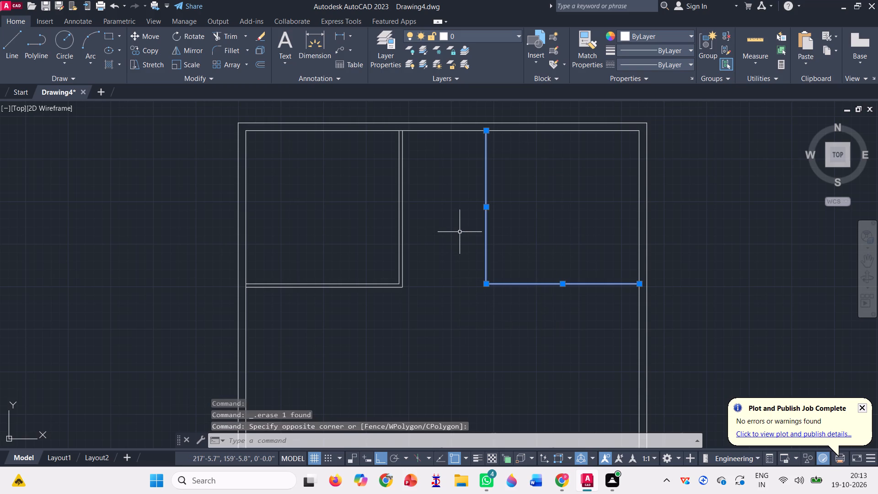
pyautogui.press('j')
pyautogui.press('Return')
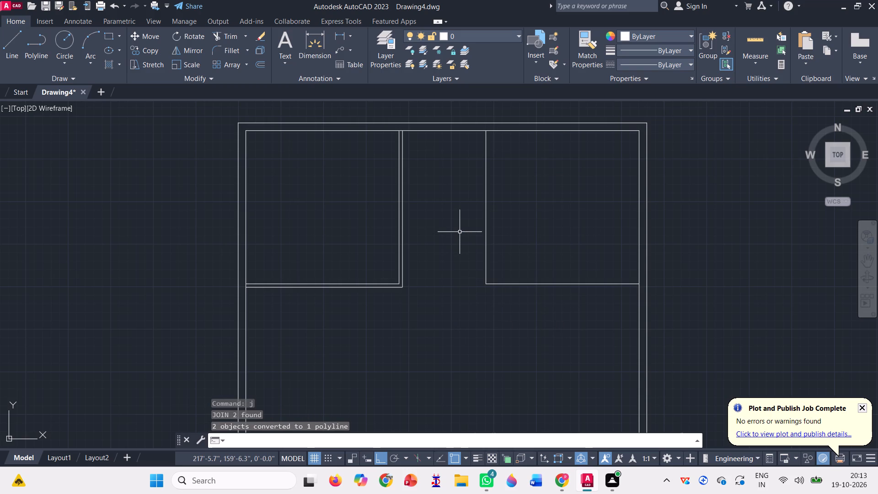
# Offset the upper-right room's partition polyline outward from the room by 0'4" to form the wall thickness.
pyautogui.click(257, 62)
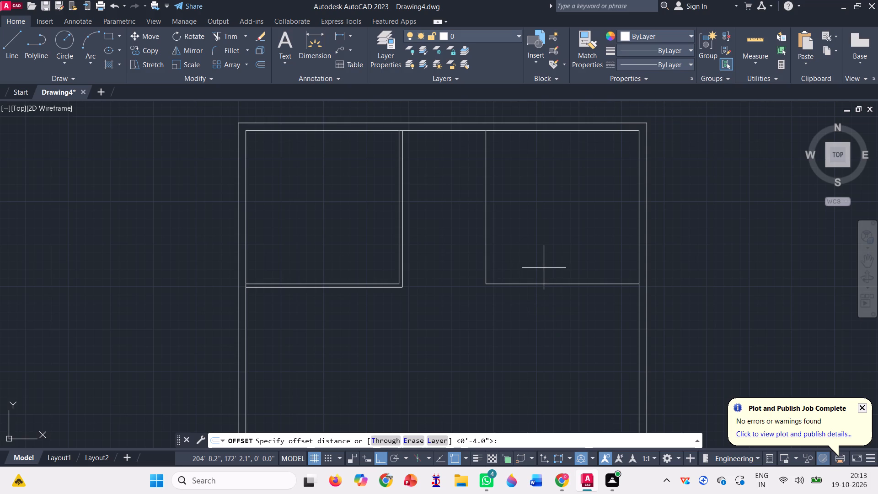
pyautogui.press('Return')
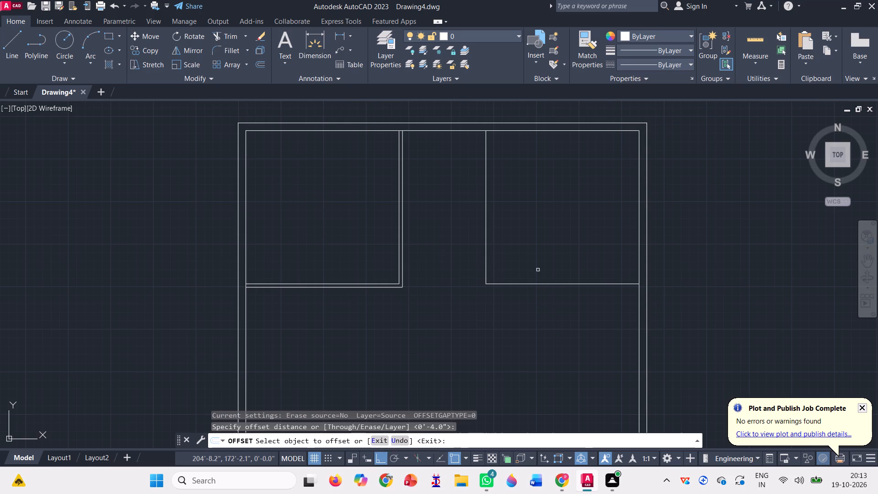
pyautogui.click(487, 259)
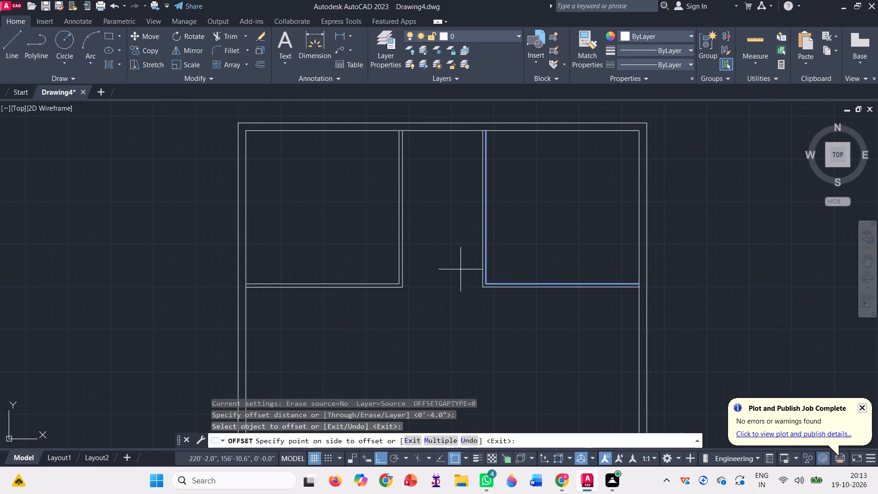
pyautogui.click(456, 270)
pyautogui.press('space')
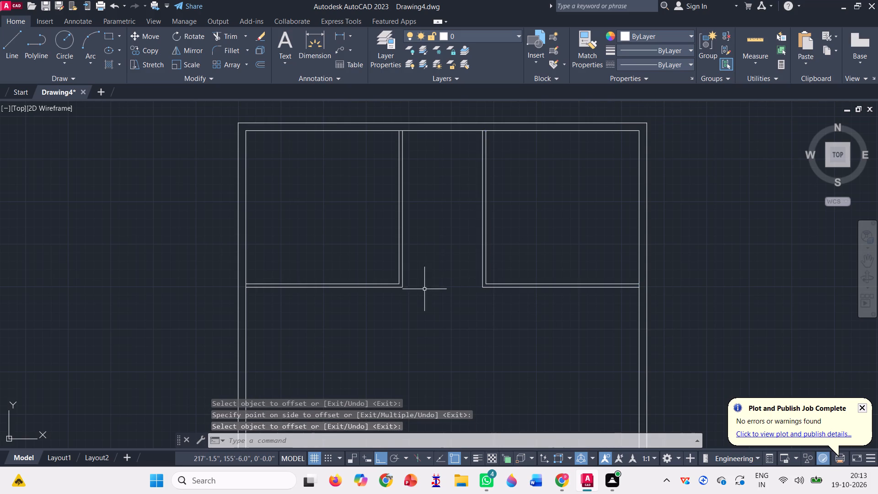
# Draw connecting lines between the lower inner and outer partition corners of the upper-left and upper-right rooms, bridging the gap between them.
pyautogui.click(10, 45)
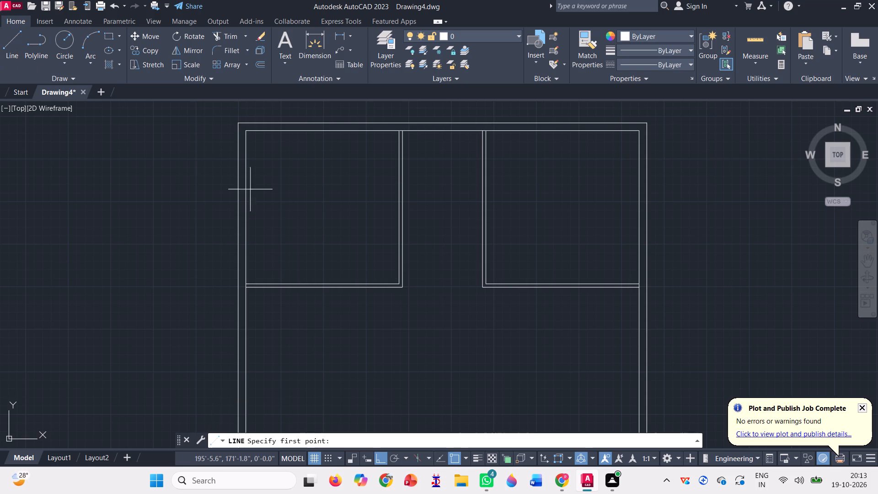
pyautogui.scroll(2, 429, 289)
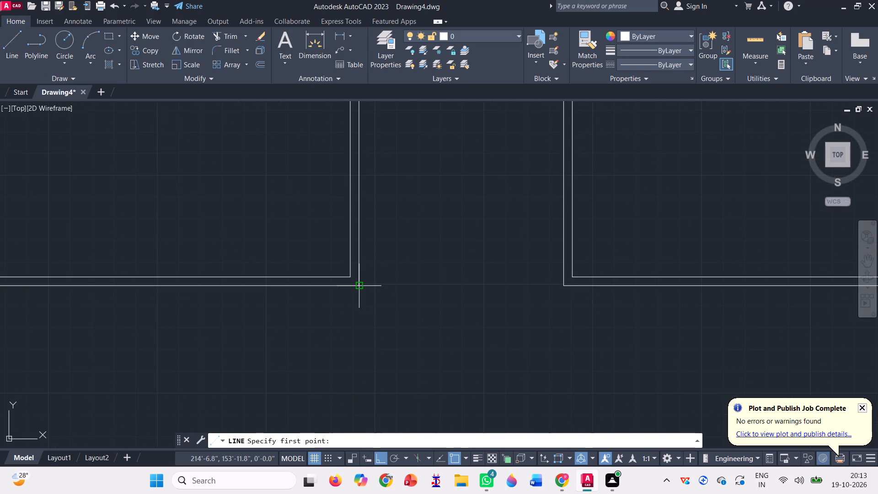
pyautogui.click(360, 285)
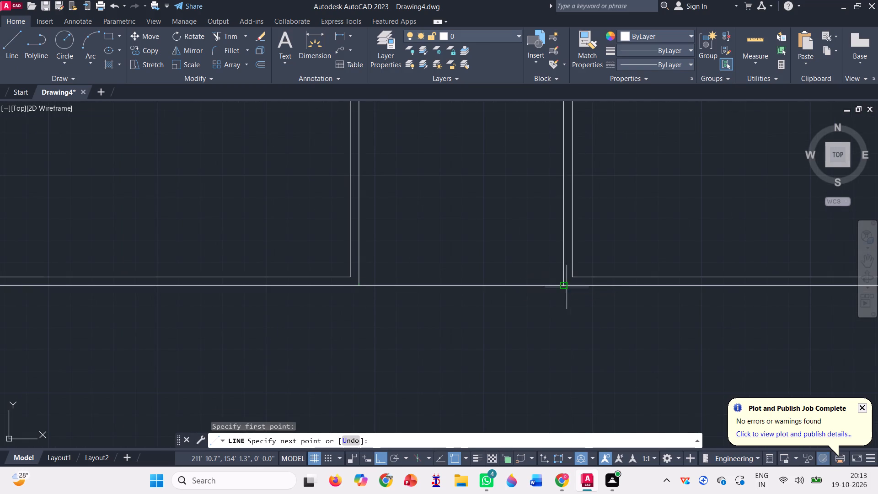
pyautogui.click(567, 287)
pyautogui.click(572, 277)
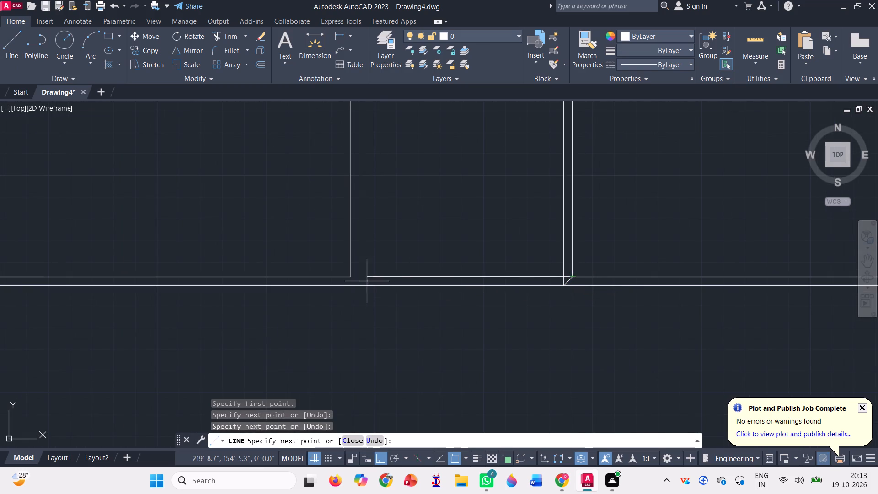
pyautogui.click(352, 279)
pyautogui.press('space')
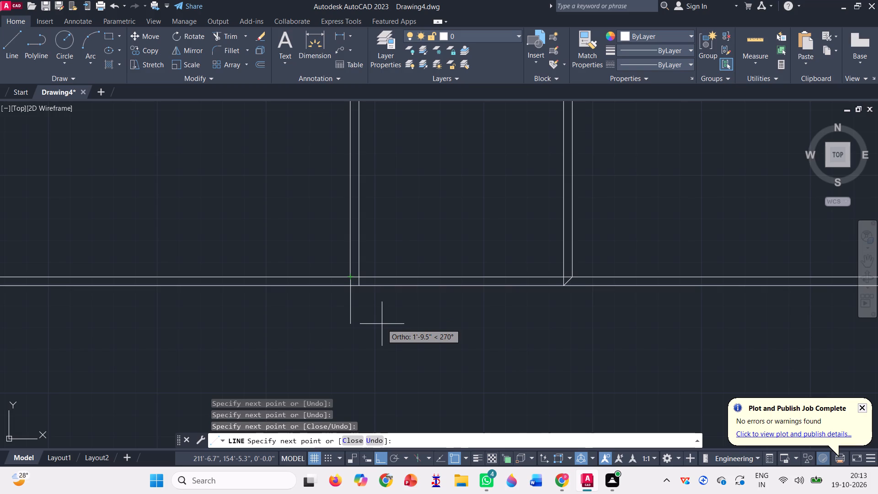
# Trim the leftover wall segments and the short diagonal at both lower junctions between the middle room and the side rooms.
pyautogui.click(227, 37)
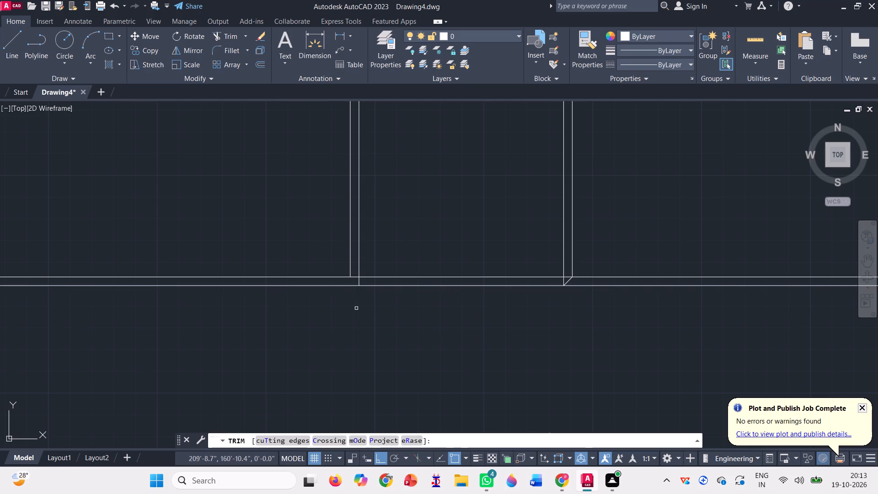
pyautogui.scroll(3, 363, 294)
pyautogui.click(324, 227)
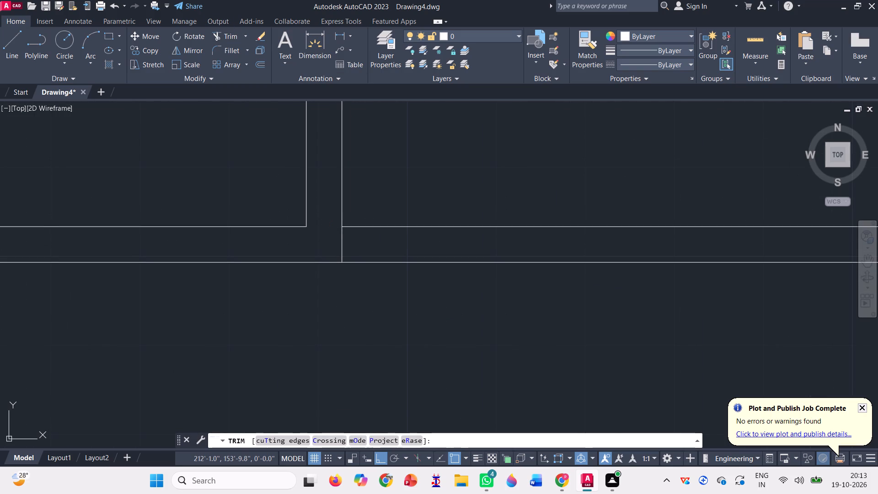
pyautogui.click(352, 244)
pyautogui.click(332, 244)
pyautogui.scroll(-3, 327, 288)
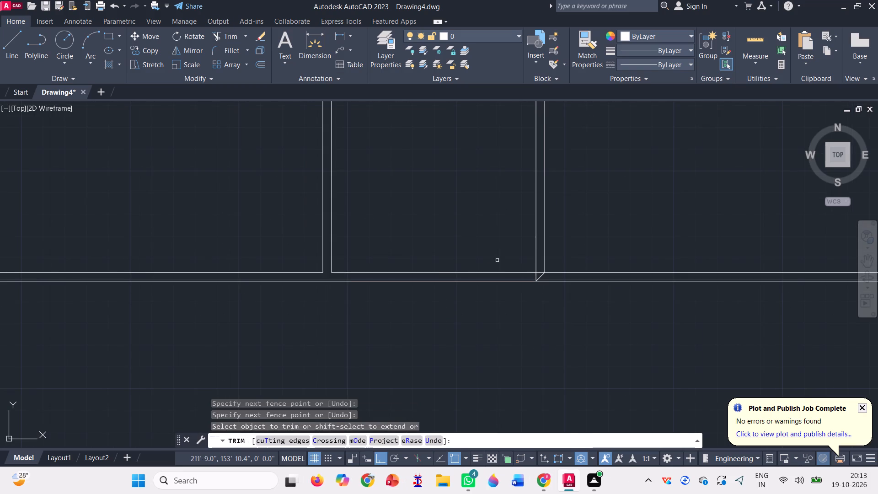
pyautogui.scroll(4, 523, 277)
pyautogui.click(632, 290)
pyautogui.click(581, 274)
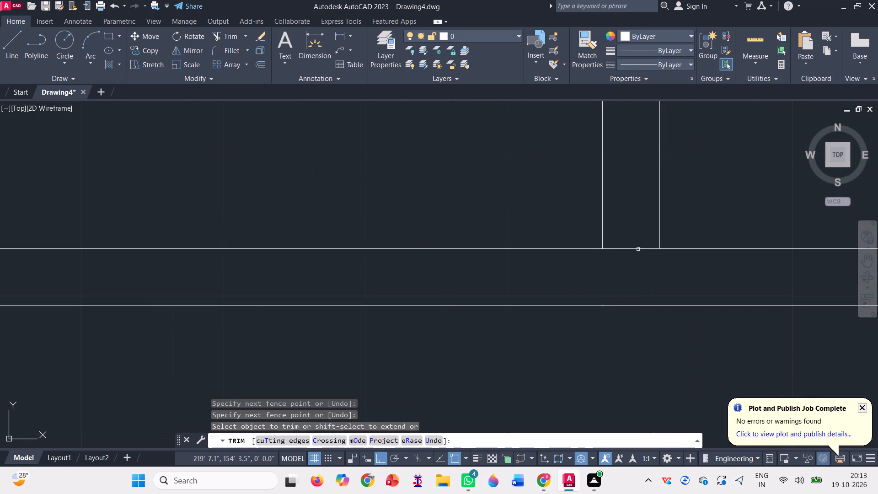
pyautogui.click(643, 233)
pyautogui.click(643, 269)
pyautogui.scroll(-5, 581, 316)
pyautogui.scroll(-1, 510, 366)
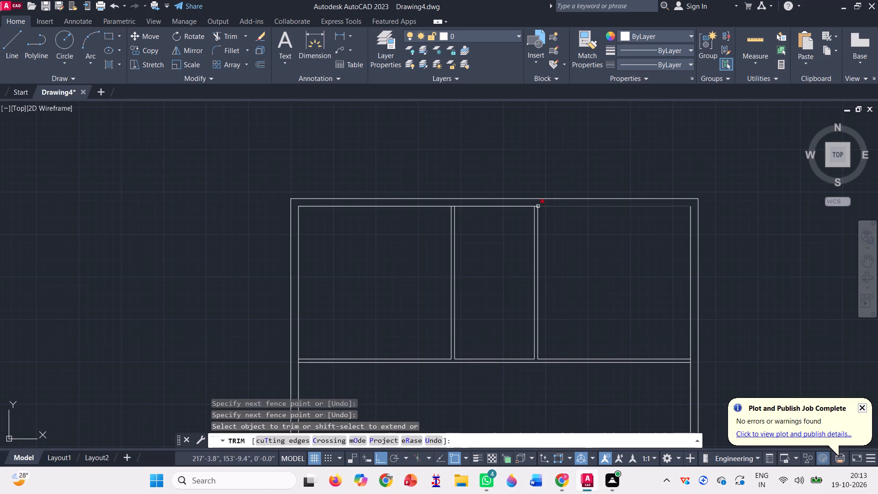
pyautogui.press('space')
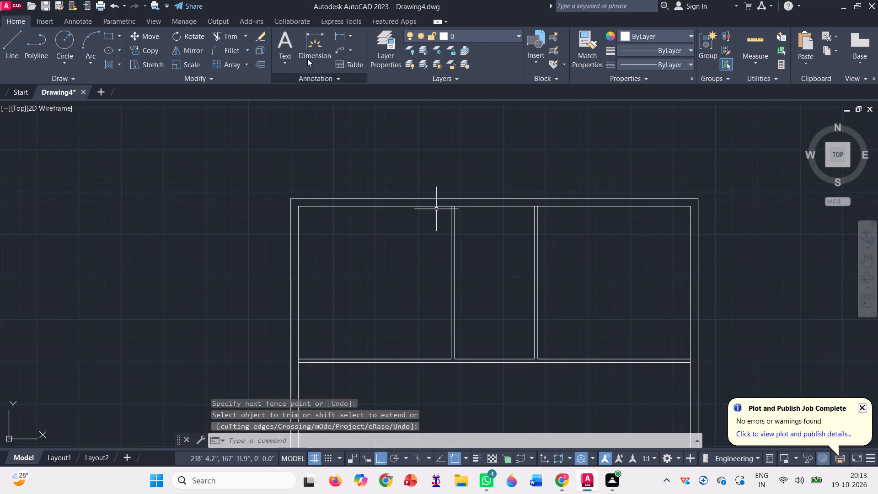
# Draw a horizontal line across the middle room from the midpoint of its left partition to the right partition.
pyautogui.click(14, 46)
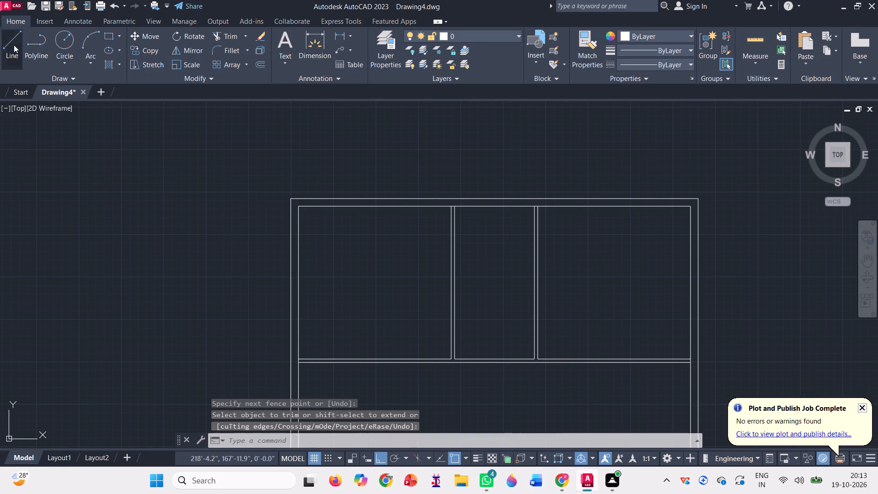
pyautogui.scroll(2, 479, 307)
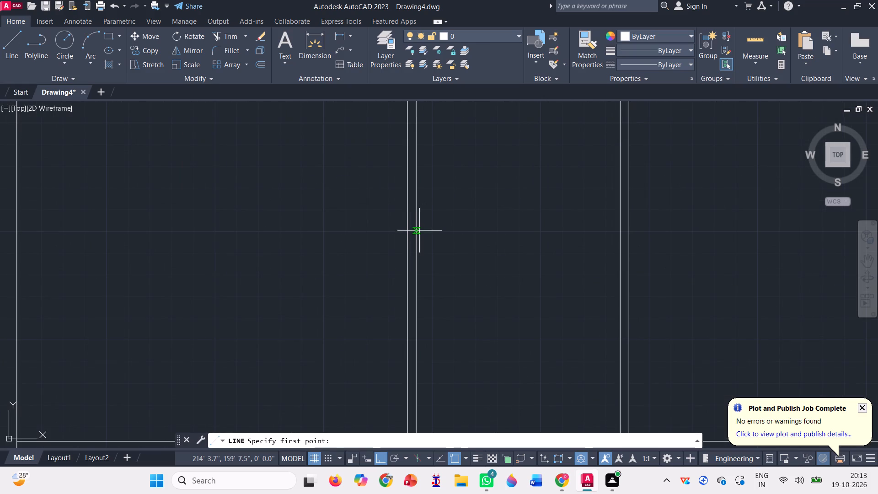
pyautogui.click(416, 244)
pyautogui.scroll(-1, 503, 273)
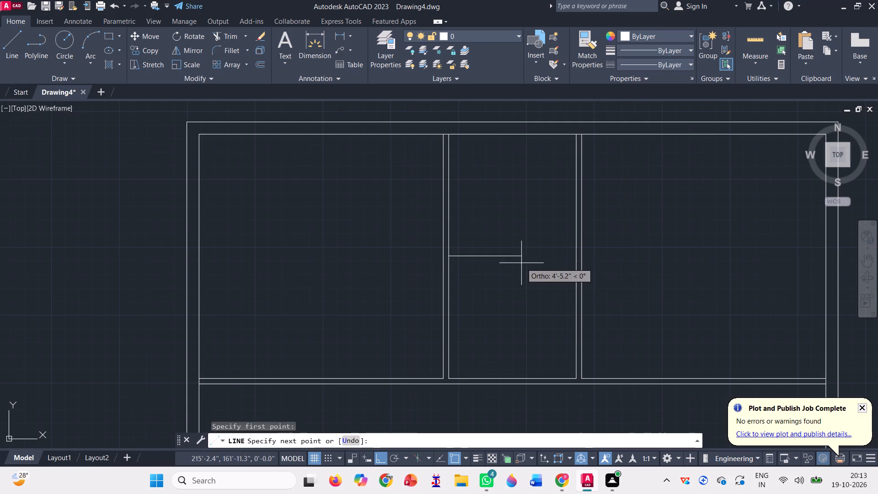
pyautogui.click(575, 253)
pyautogui.press('space')
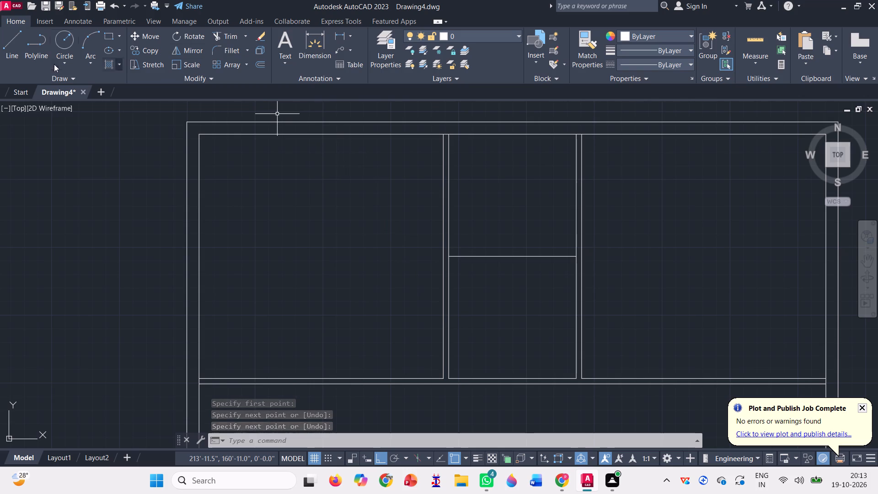
# Draw a short vertical line across the lower partition's thickness at the middle room's lower-left corner.
pyautogui.click(14, 42)
pyautogui.scroll(2, 465, 397)
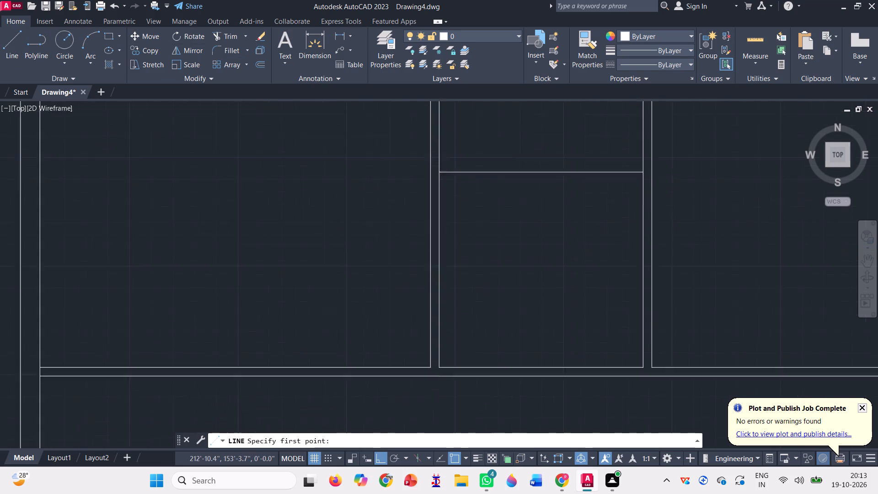
pyautogui.scroll(1, 465, 397)
pyautogui.click(399, 322)
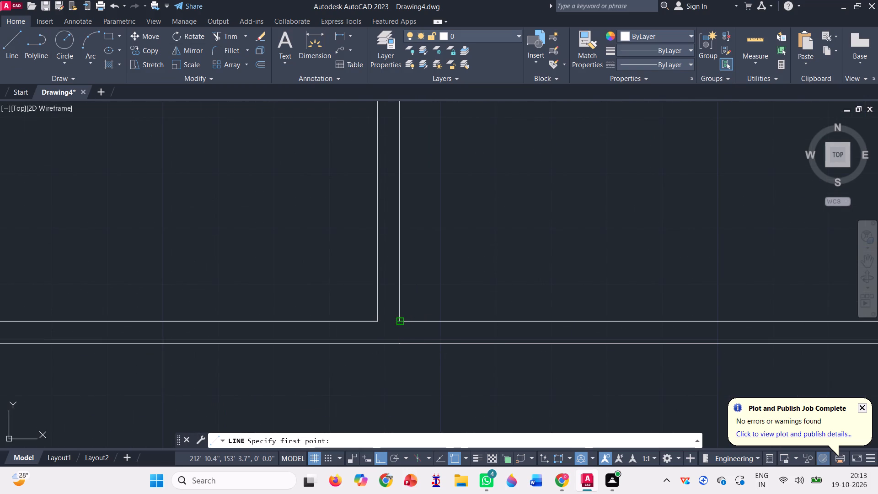
pyautogui.click(400, 344)
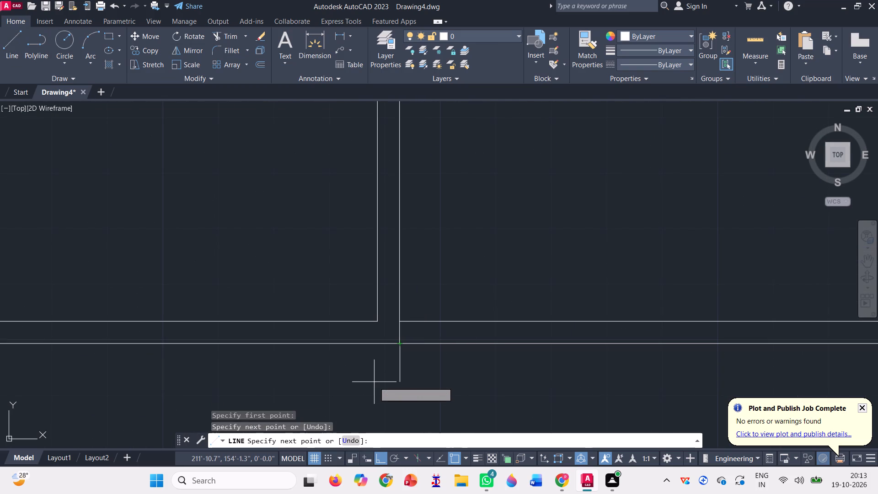
pyautogui.press('space')
pyautogui.scroll(-2, 375, 382)
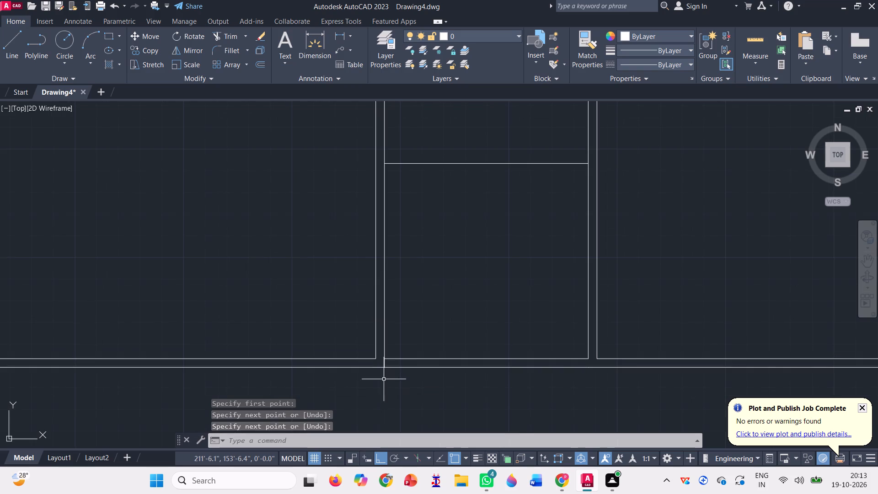
# Copy the middle room's two lower wall lines and short end line from the end line's midpoint to the horizontal centre line's left end.
pyautogui.click(155, 46)
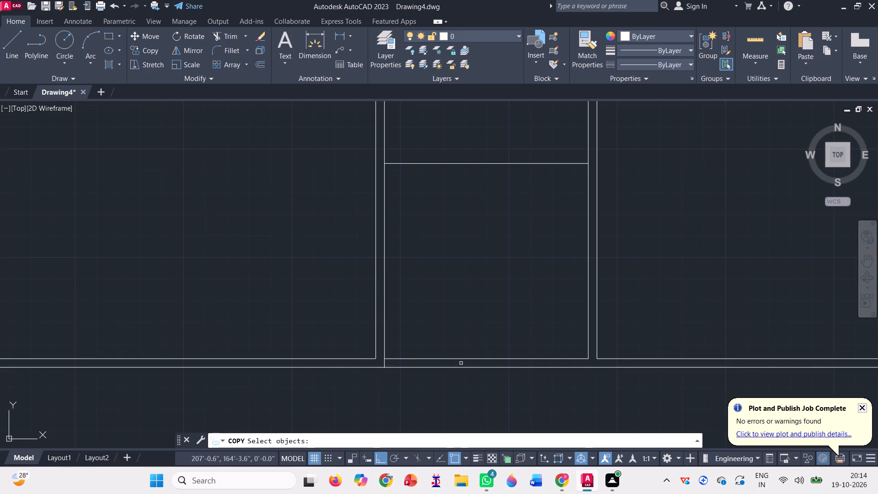
pyautogui.click(461, 360)
pyautogui.click(456, 368)
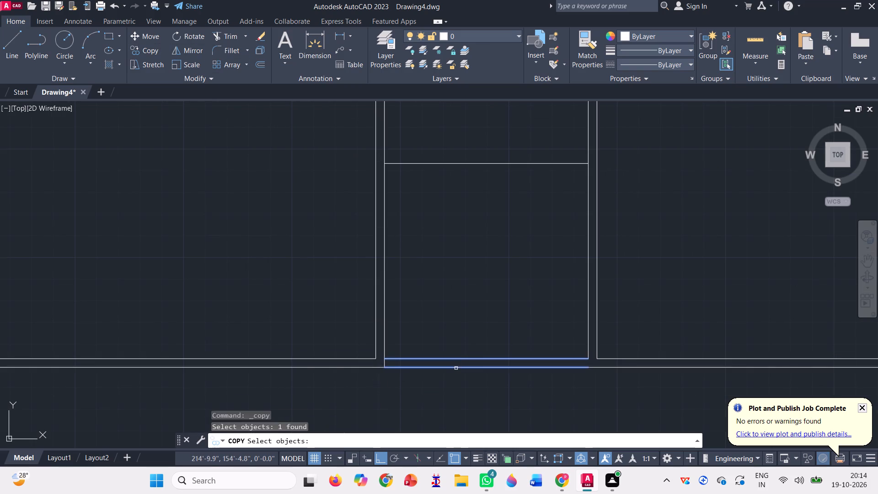
pyautogui.scroll(2, 387, 370)
pyautogui.scroll(-2, 387, 369)
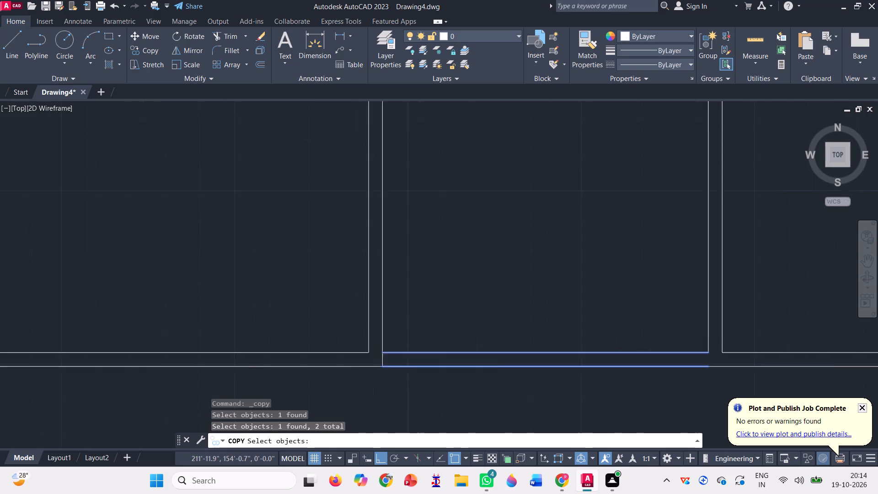
pyautogui.scroll(3, 382, 359)
pyautogui.click(397, 374)
pyautogui.click(380, 370)
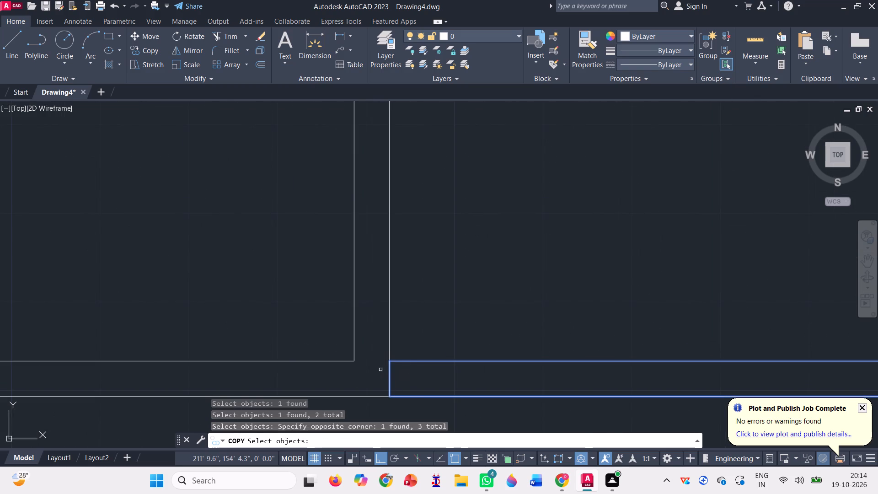
pyautogui.press('space')
pyautogui.click(391, 379)
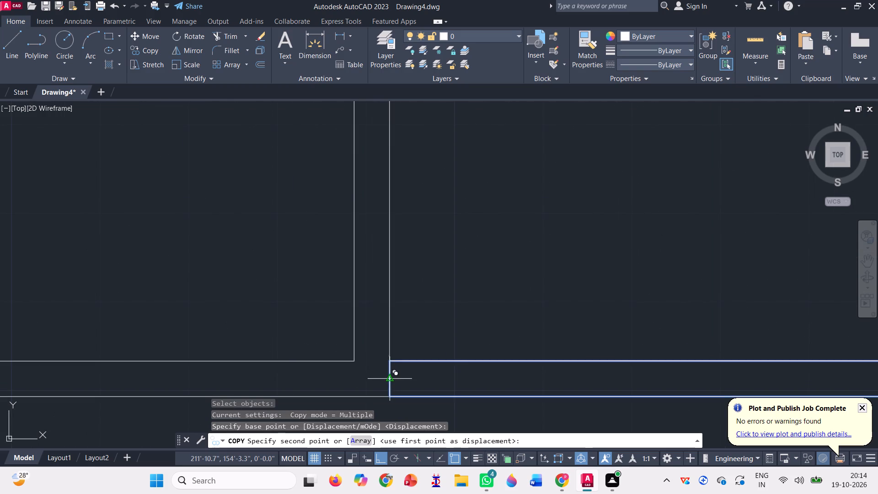
pyautogui.scroll(-3, 397, 391)
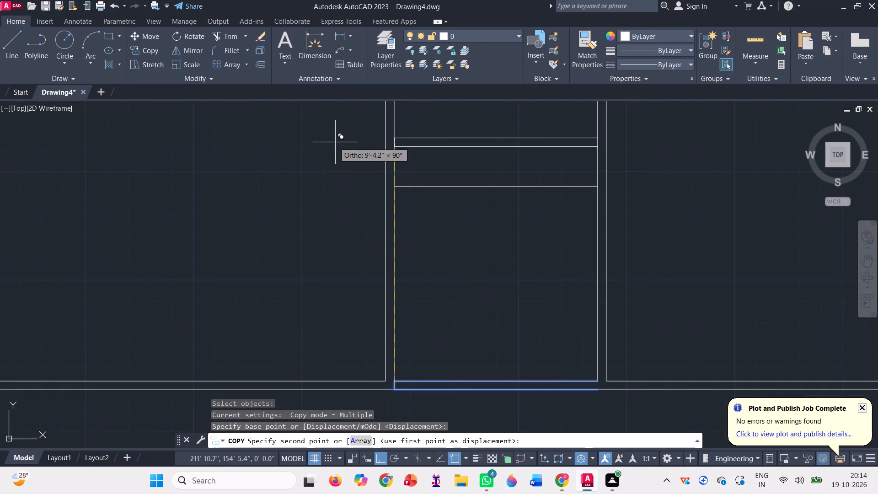
pyautogui.scroll(2, 364, 159)
pyautogui.scroll(2, 439, 222)
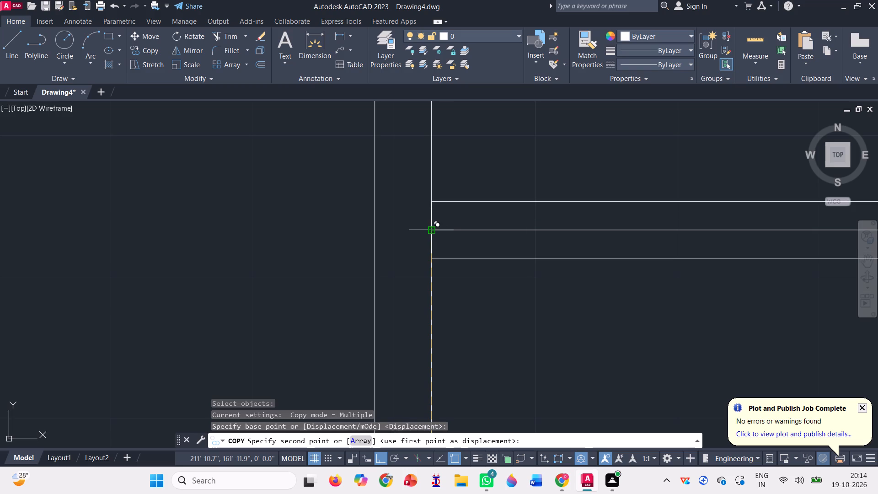
pyautogui.click(434, 230)
pyautogui.scroll(-2, 400, 263)
pyautogui.press('space')
pyautogui.scroll(-2, 345, 228)
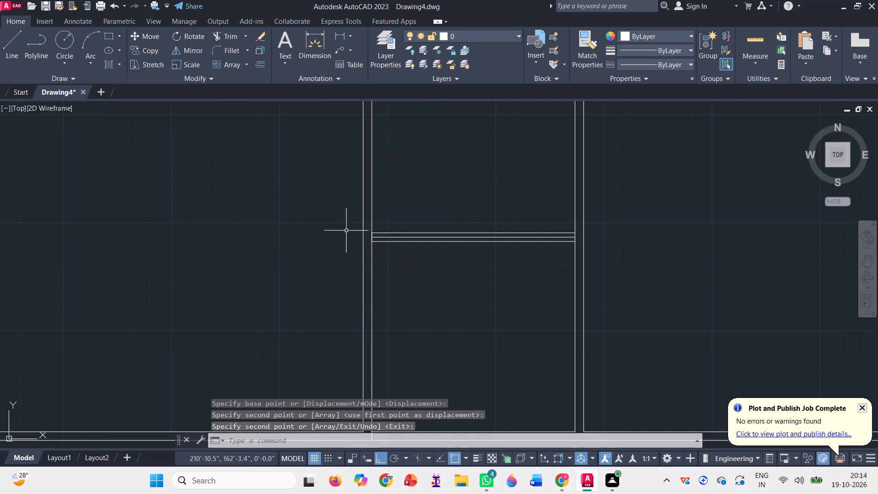
# Trim the horizontal centre line, short end line and side partition segments where the middle room's new dividing wall meets both side partitions.
pyautogui.click(215, 31)
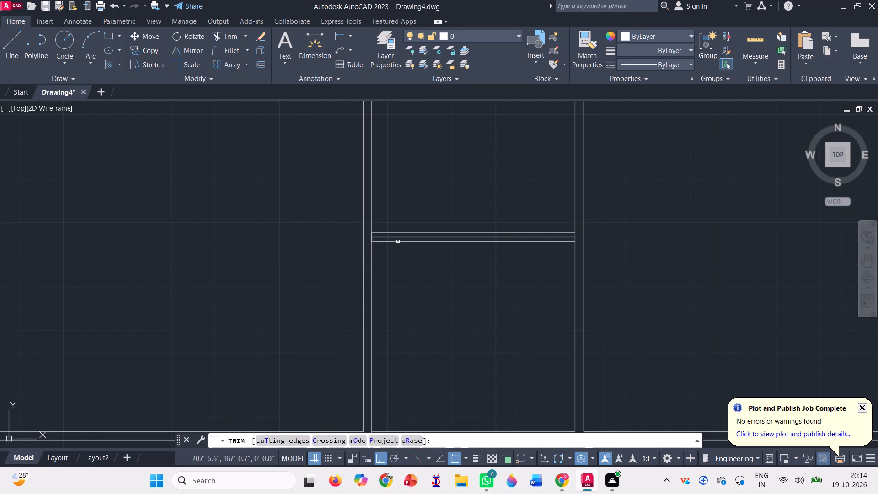
pyautogui.scroll(3, 391, 239)
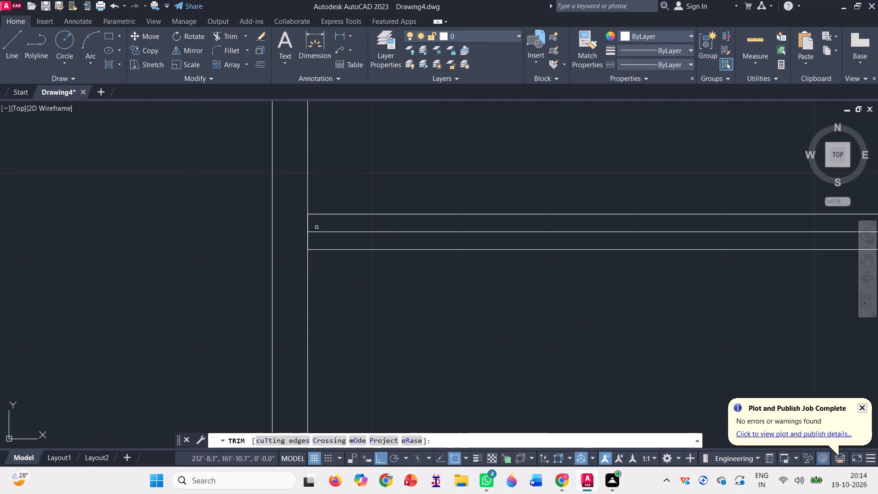
pyautogui.click(315, 226)
pyautogui.click(332, 238)
pyautogui.click(316, 227)
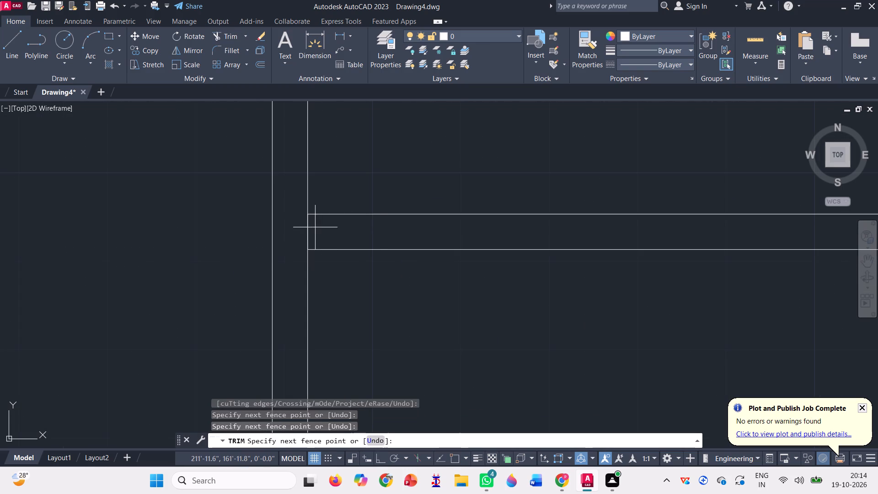
pyautogui.click(299, 238)
pyautogui.scroll(-3, 299, 239)
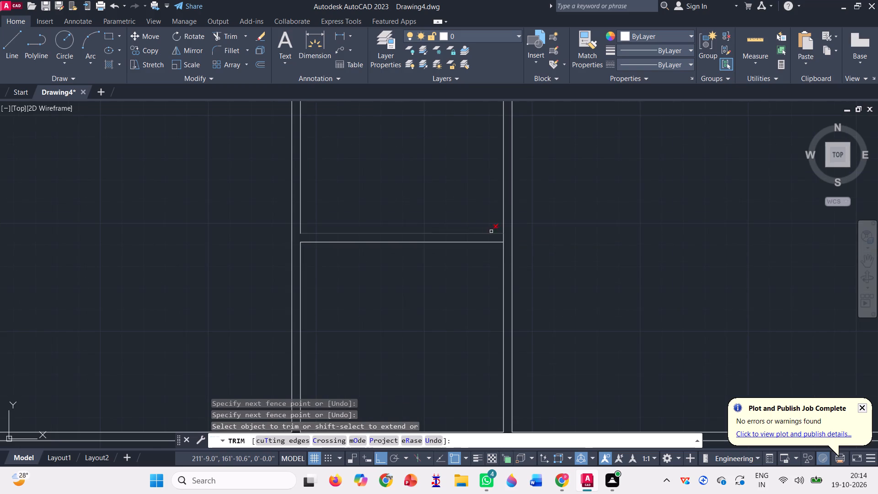
pyautogui.scroll(5, 497, 232)
pyautogui.click(511, 248)
pyautogui.click(563, 249)
# Trim off the short vertical line across the lower partition's thickness at the middle room's lower-left corner.
pyautogui.scroll(-2, 498, 198)
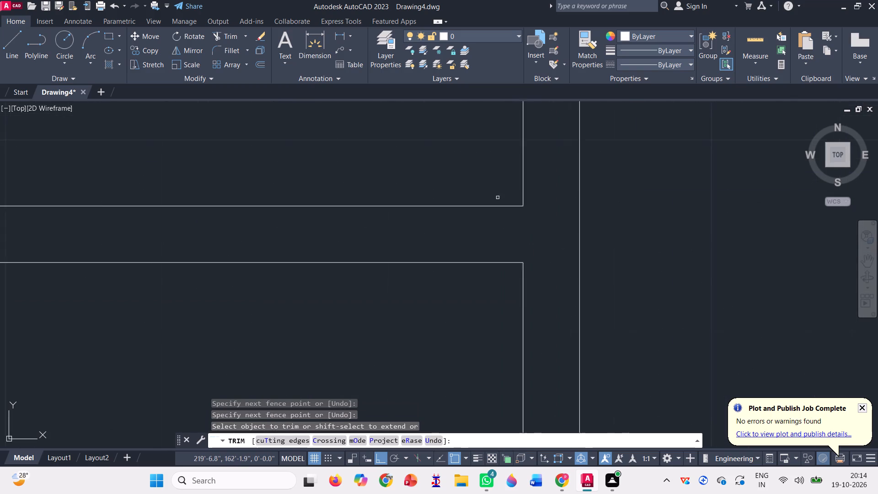
pyautogui.scroll(-4, 498, 198)
pyautogui.scroll(6, 398, 332)
pyautogui.click(294, 332)
pyautogui.click(449, 326)
# Trim the top outer wall's inner line between the paired partition lines at both upper corners of the middle room.
pyautogui.scroll(-2, 370, 333)
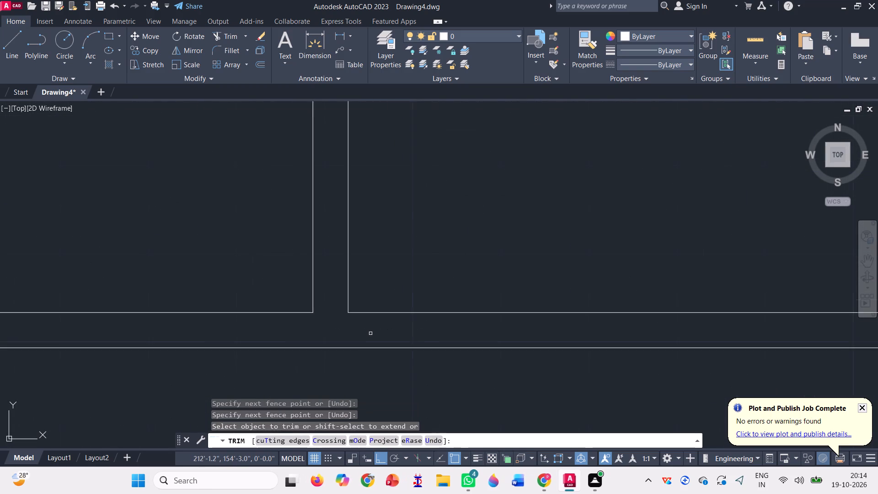
pyautogui.scroll(-4, 369, 333)
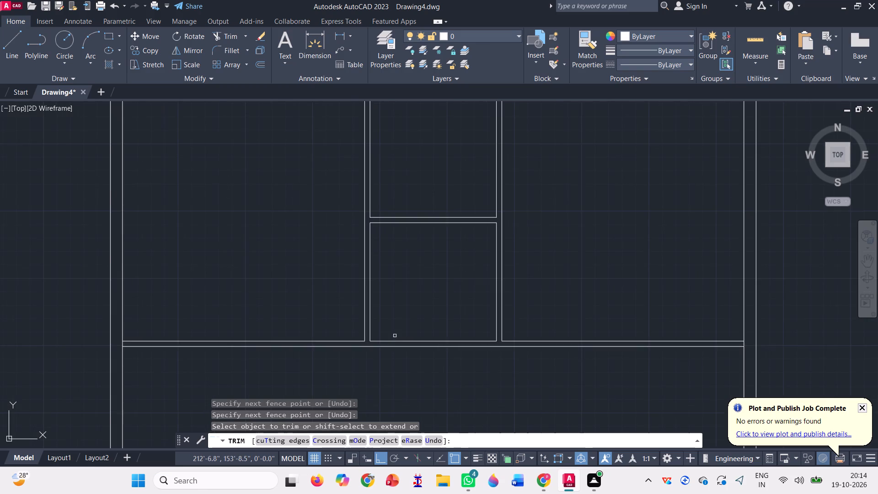
pyautogui.scroll(-1, 399, 355)
pyautogui.scroll(3, 385, 172)
pyautogui.scroll(1, 372, 275)
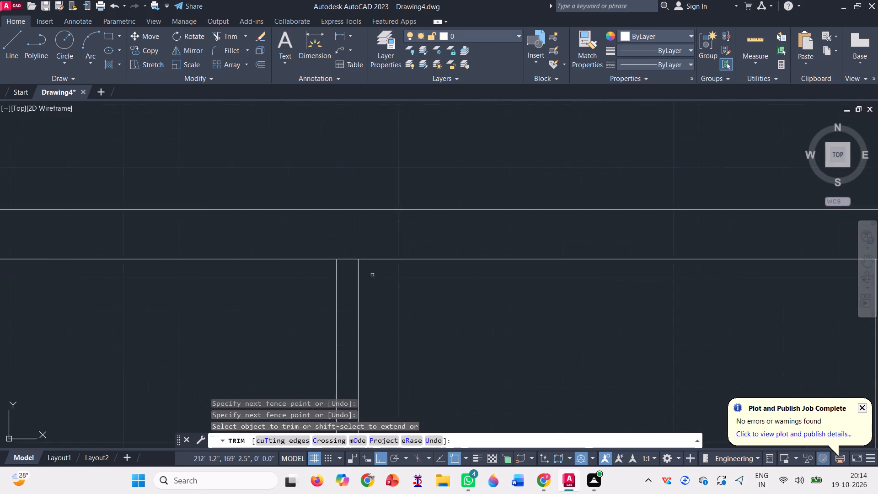
pyautogui.scroll(1, 372, 275)
pyautogui.click(324, 262)
pyautogui.click(336, 242)
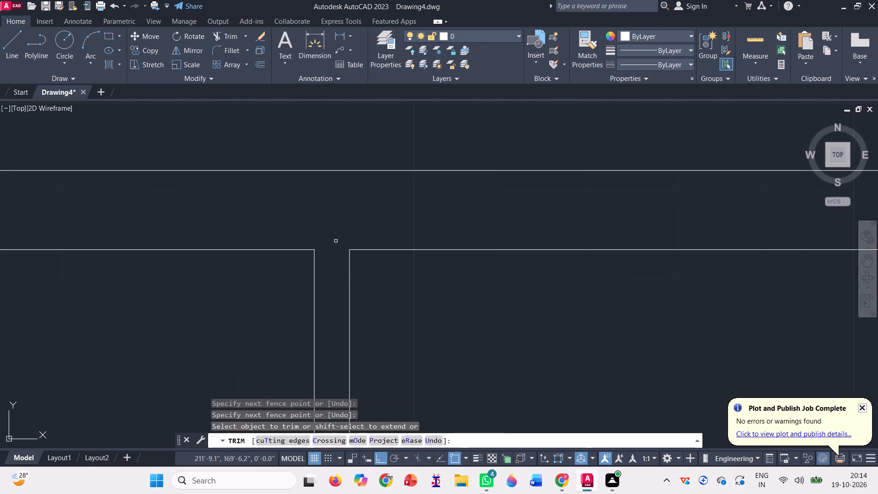
pyautogui.scroll(-2, 336, 242)
pyautogui.scroll(-1, 295, 230)
pyautogui.scroll(3, 536, 241)
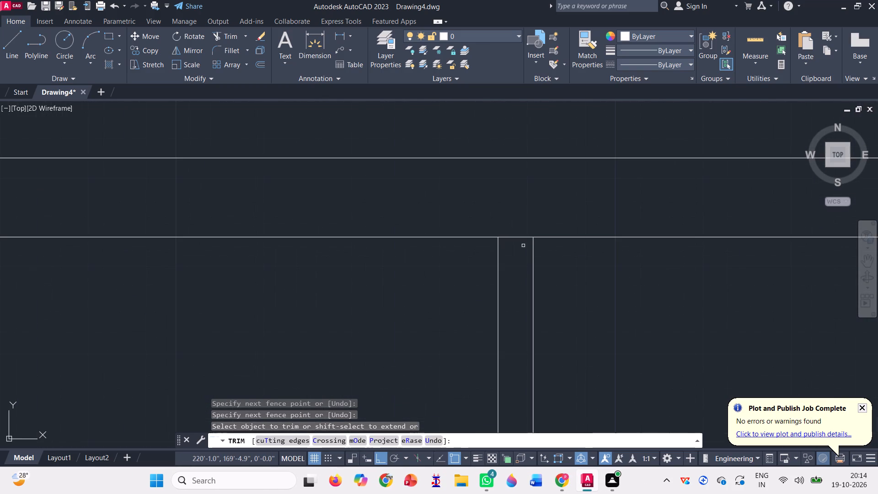
pyautogui.click(523, 246)
pyautogui.click(516, 212)
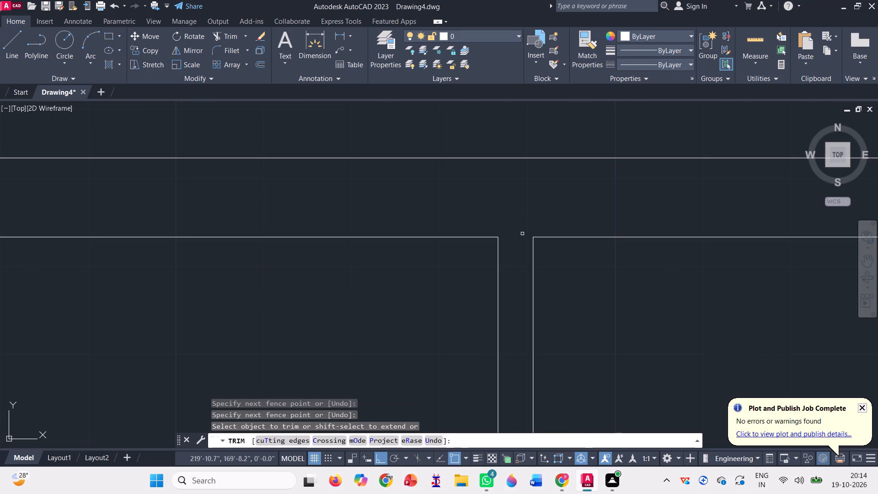
pyautogui.press('Escape')
# Draw a line up the left outer wall's inner face from its lower inner corner, in consecutive segments of 16' and 4'.
pyautogui.scroll(-4, 522, 203)
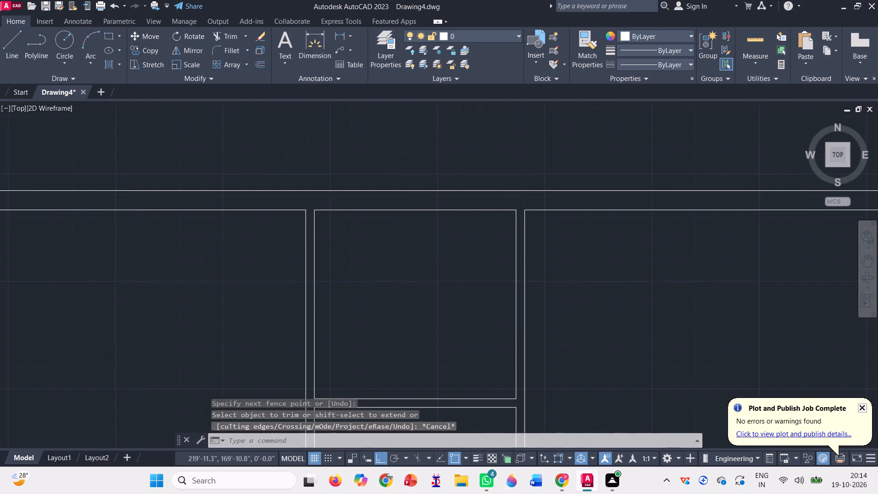
pyautogui.scroll(-1, 479, 172)
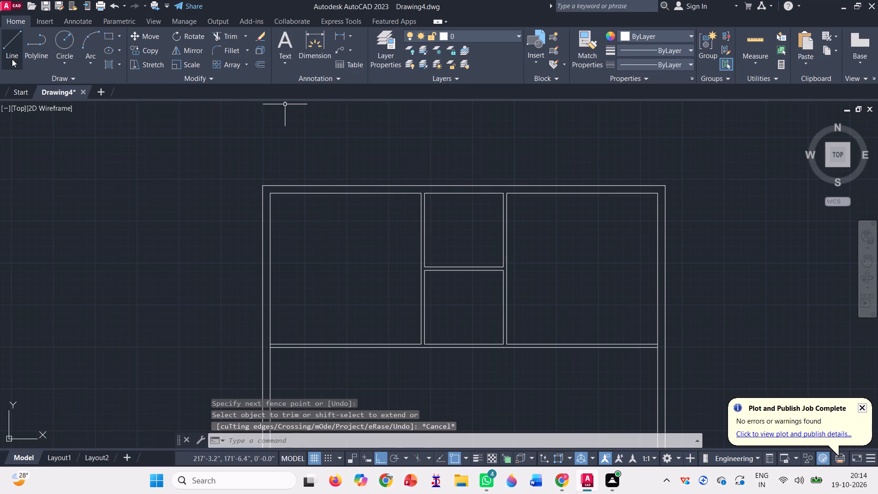
pyautogui.click(11, 53)
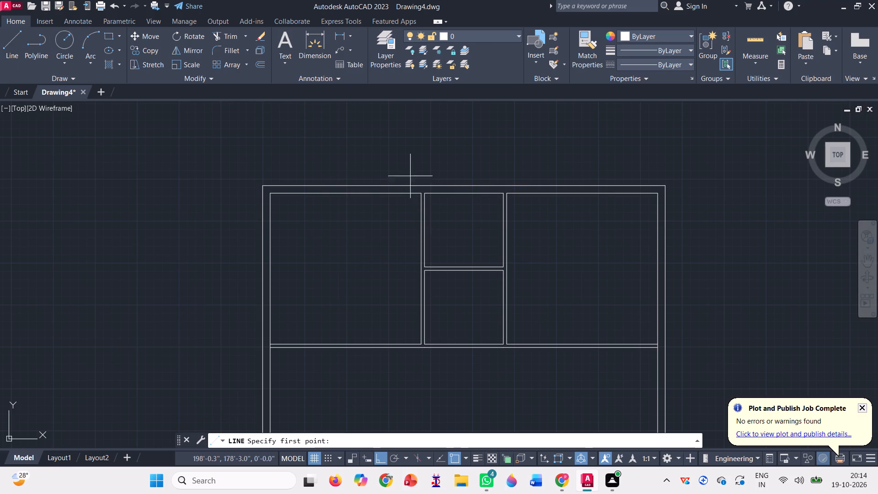
pyautogui.scroll(-1, 379, 164)
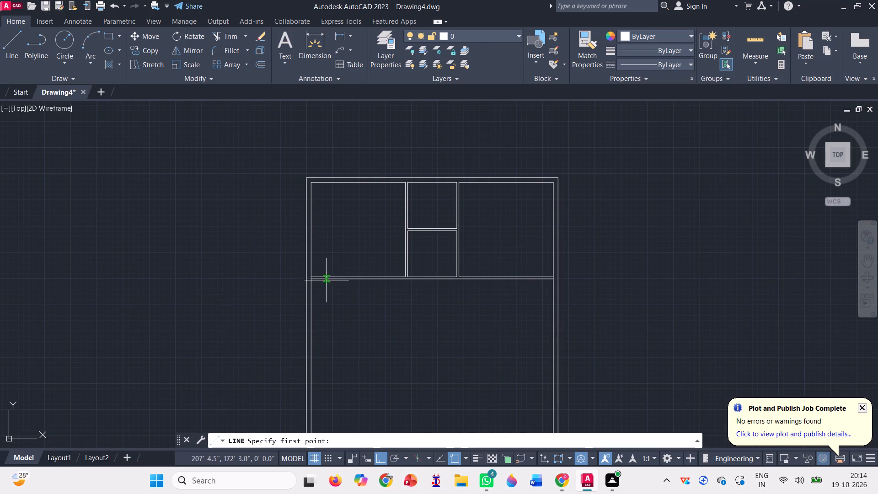
pyautogui.scroll(-1, 324, 245)
pyautogui.scroll(-1, 367, 195)
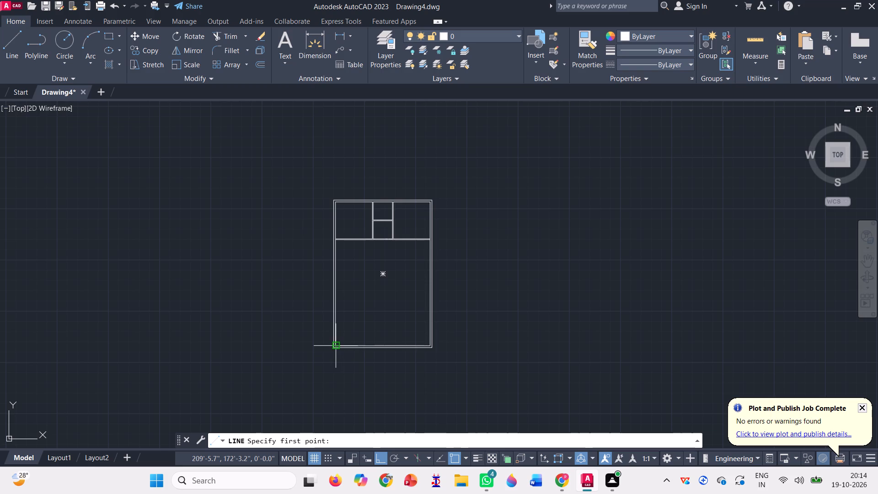
pyautogui.scroll(4, 338, 349)
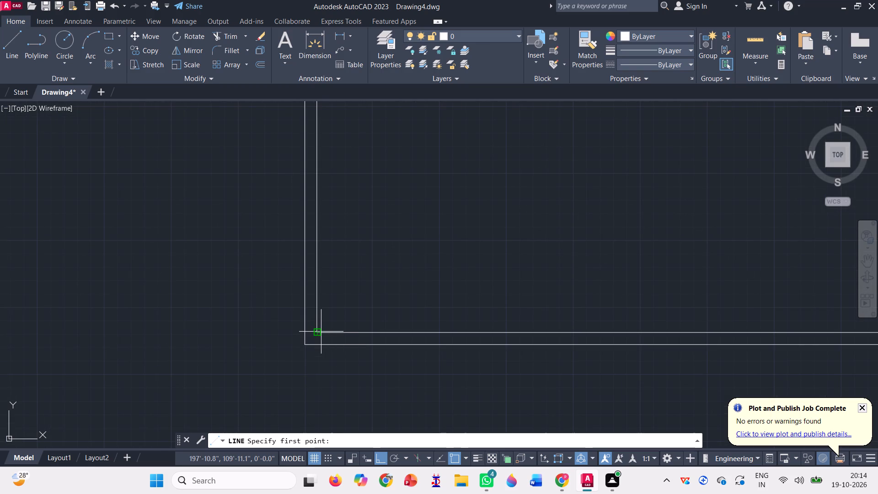
pyautogui.click(318, 332)
pyautogui.scroll(-2, 353, 399)
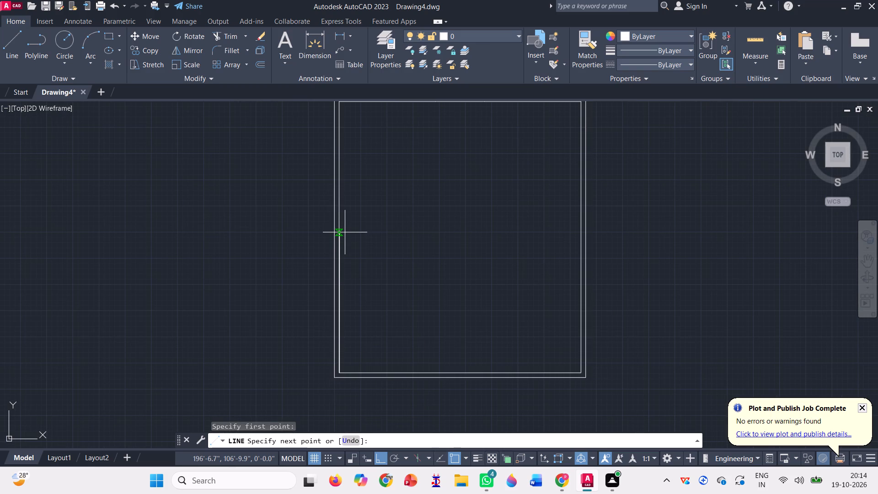
pyautogui.write("16'")
pyautogui.press('Return')
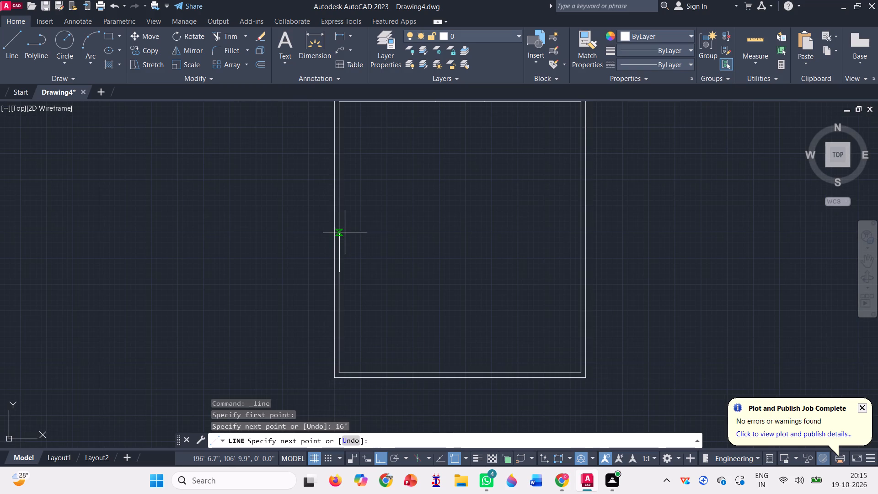
pyautogui.scroll(-1, 418, 279)
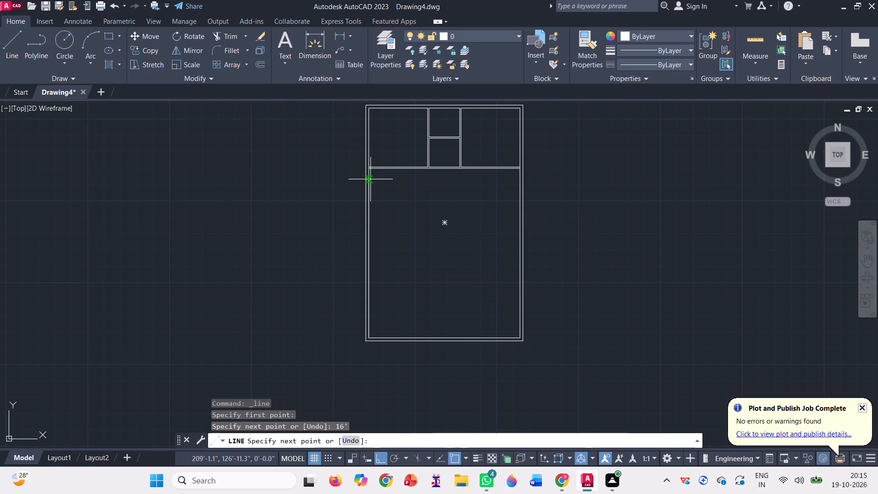
pyautogui.write("4'")
pyautogui.press('Return')
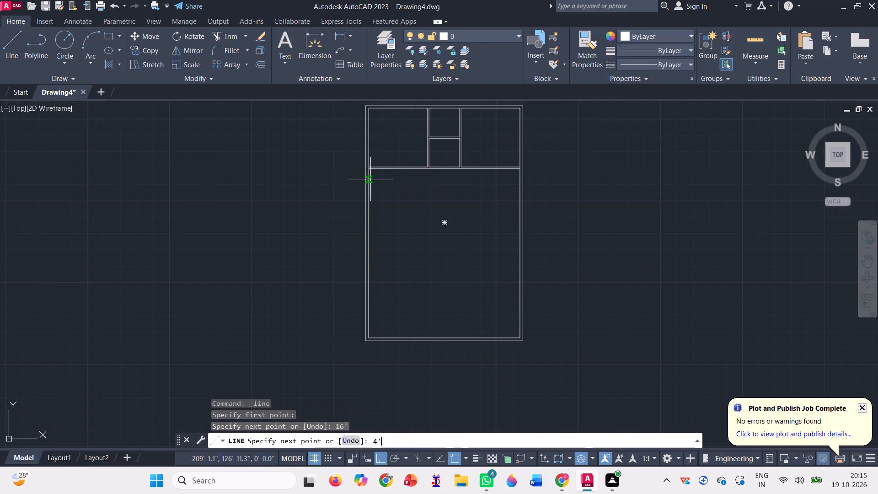
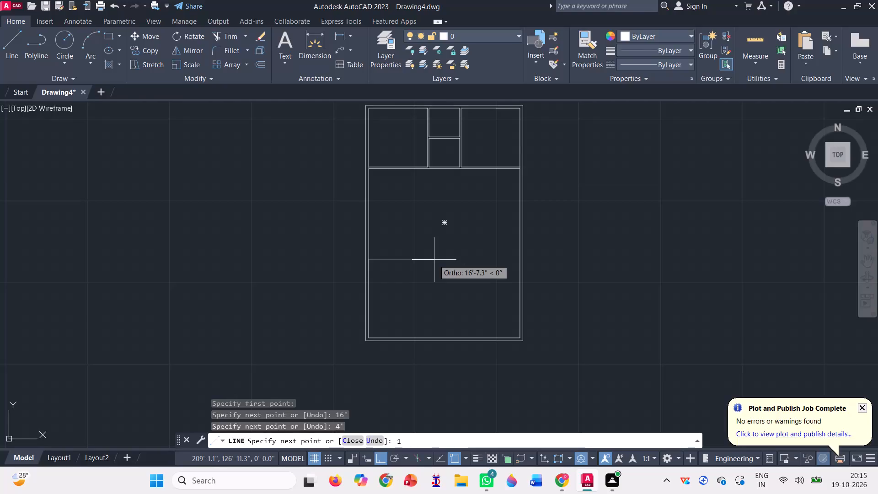
# Continue the room outline with a 15' horizontal line inward, then down to the bottom outer wall's inner line.
pyautogui.write("5'")
pyautogui.press('Return')
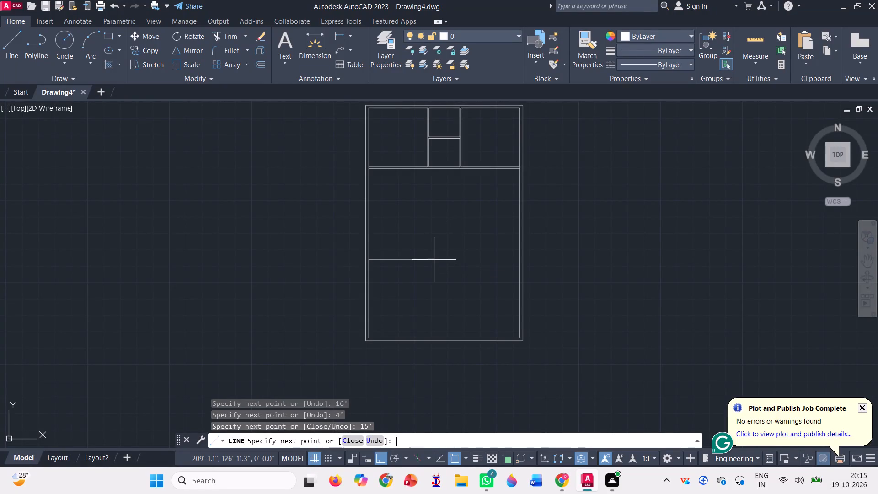
pyautogui.scroll(2, 427, 335)
pyautogui.click(426, 339)
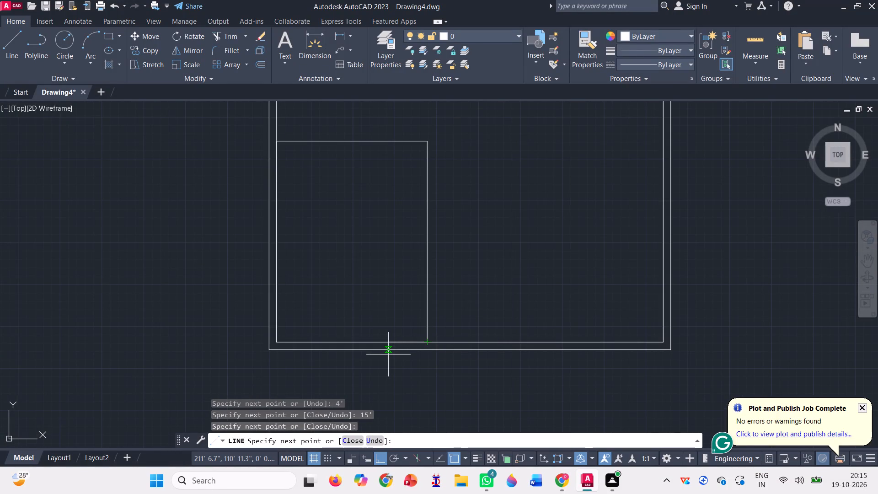
pyautogui.press('space')
pyautogui.press('space')
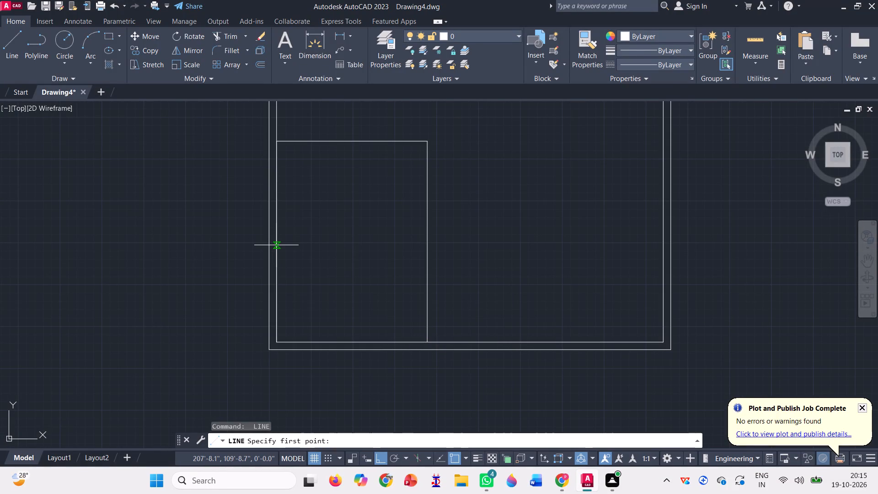
pyautogui.press('space')
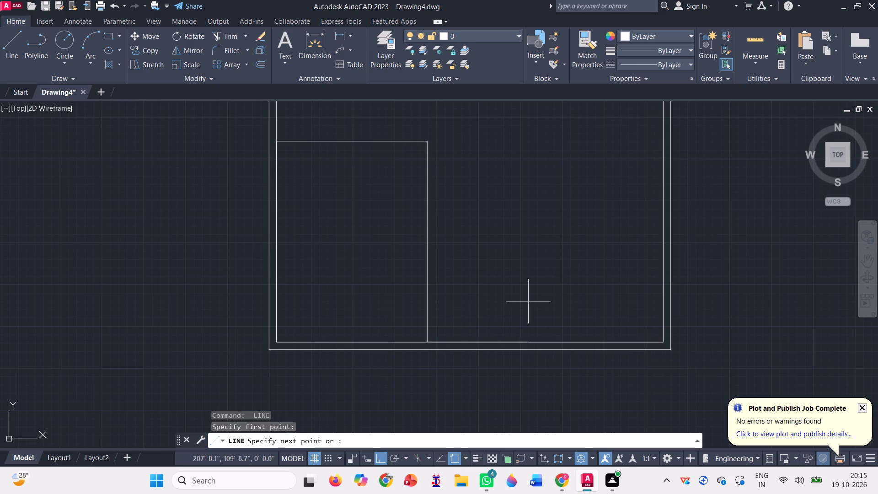
pyautogui.press('Escape')
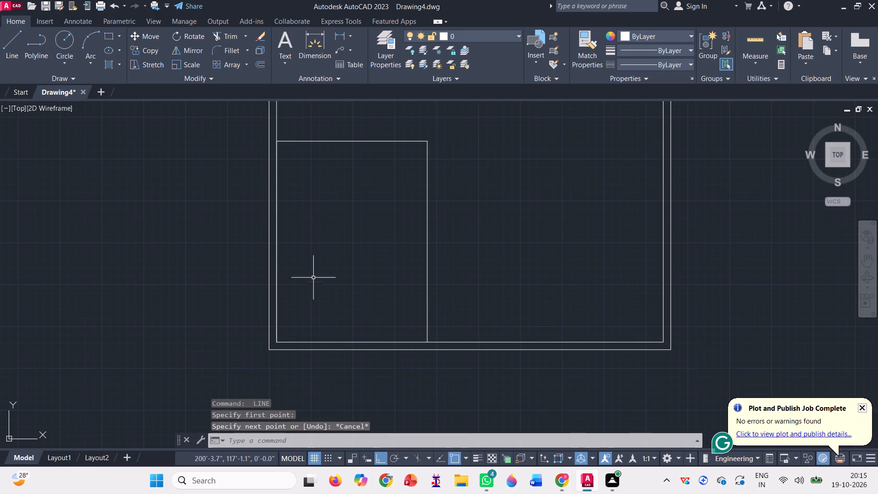
# Delete the two construction line segments overlapping the left outer wall's inner face beside the lower-left room.
pyautogui.click(277, 276)
pyautogui.scroll(2, 266, 159)
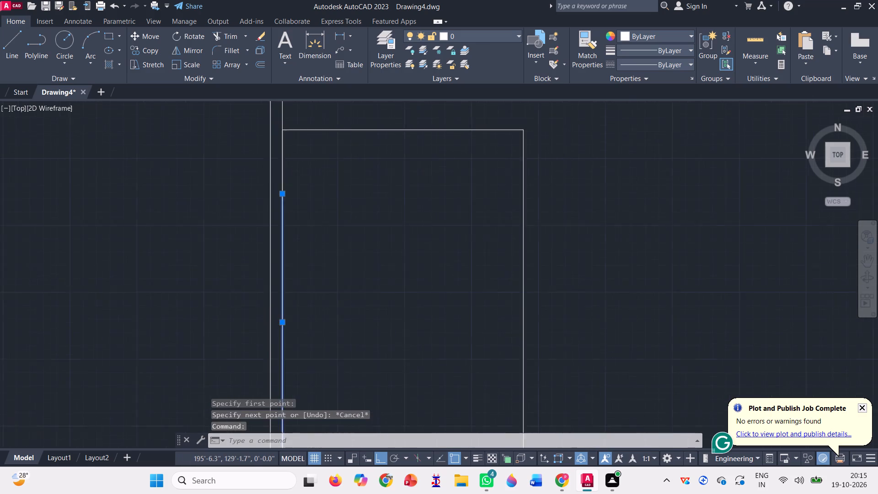
pyautogui.click(294, 179)
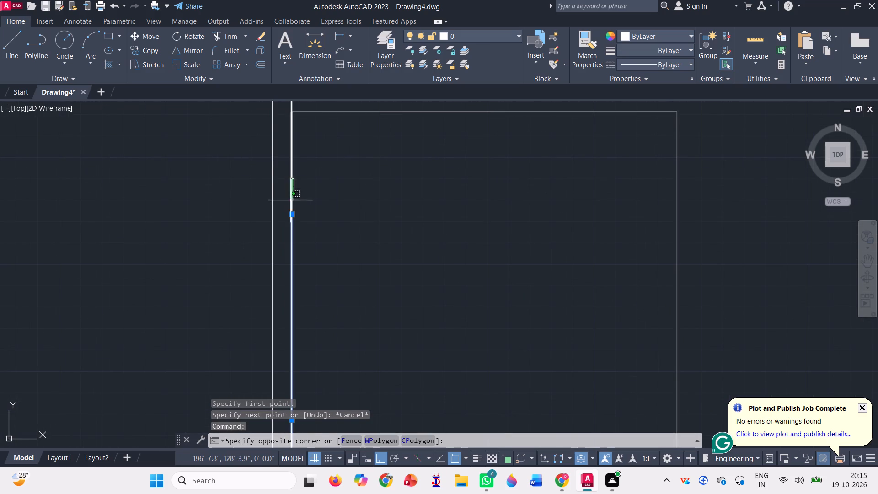
pyautogui.click(346, 195)
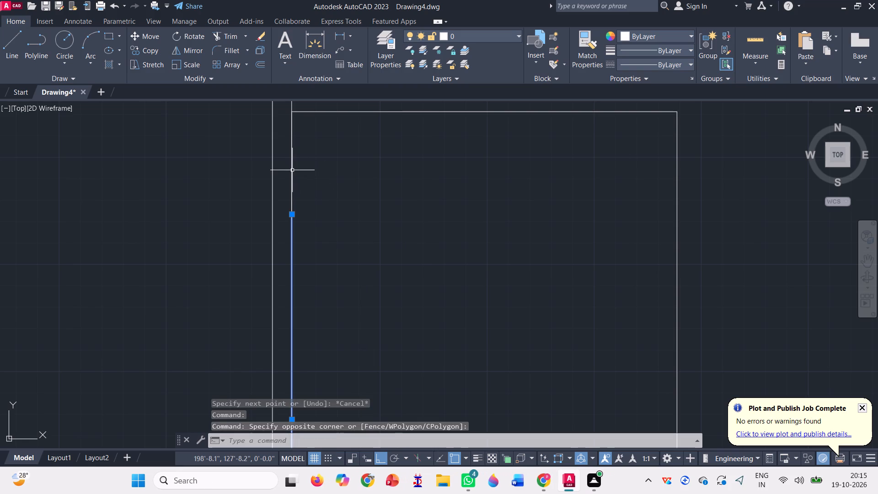
pyautogui.click(292, 170)
pyautogui.scroll(-4, 321, 204)
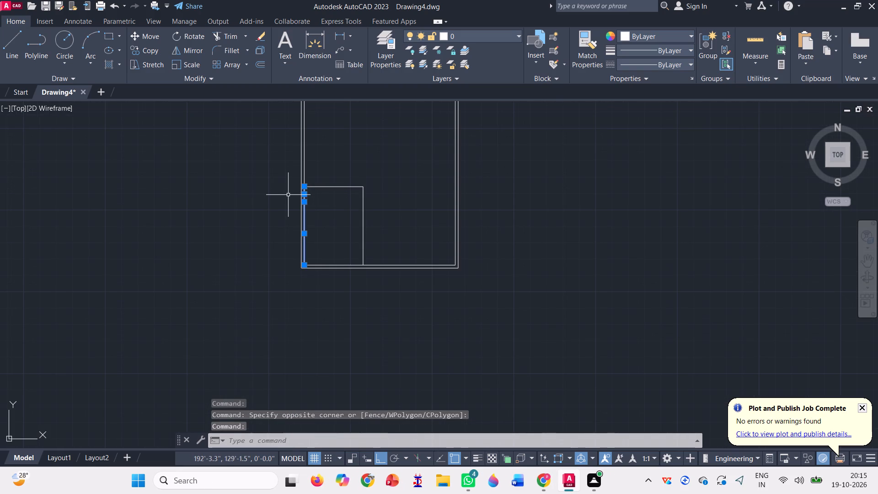
pyautogui.press('Delete')
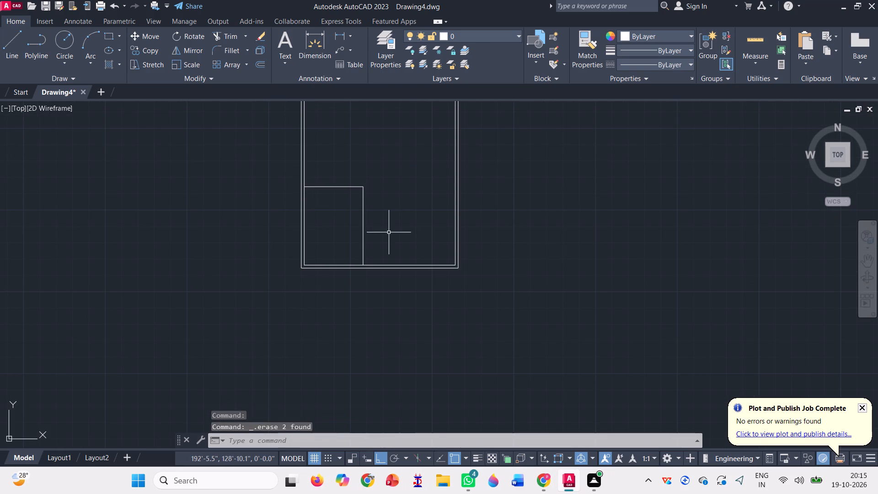
# Join the lower-left room's top and right-hand lines into one polyline.
pyautogui.click(390, 232)
pyautogui.click(349, 173)
pyautogui.press('j')
pyautogui.press('Return')
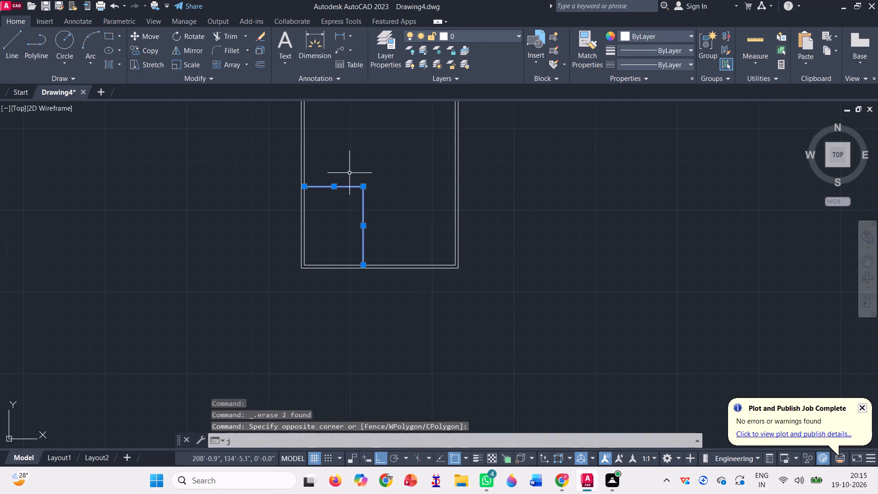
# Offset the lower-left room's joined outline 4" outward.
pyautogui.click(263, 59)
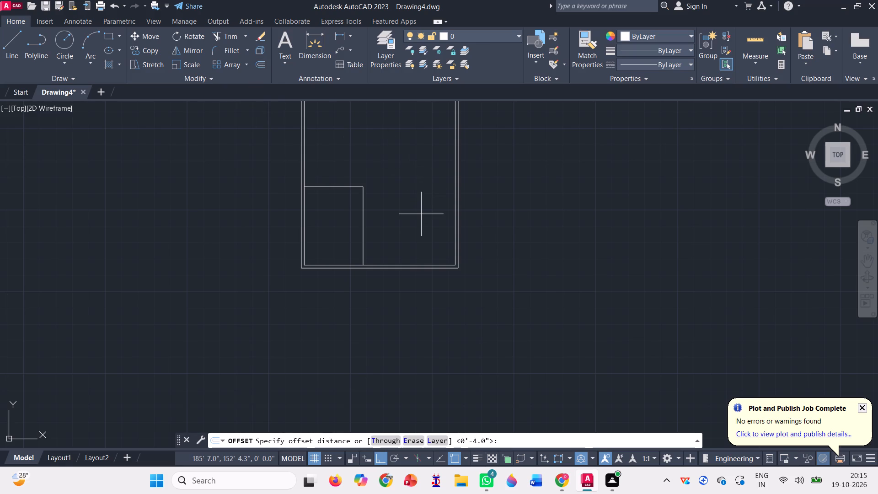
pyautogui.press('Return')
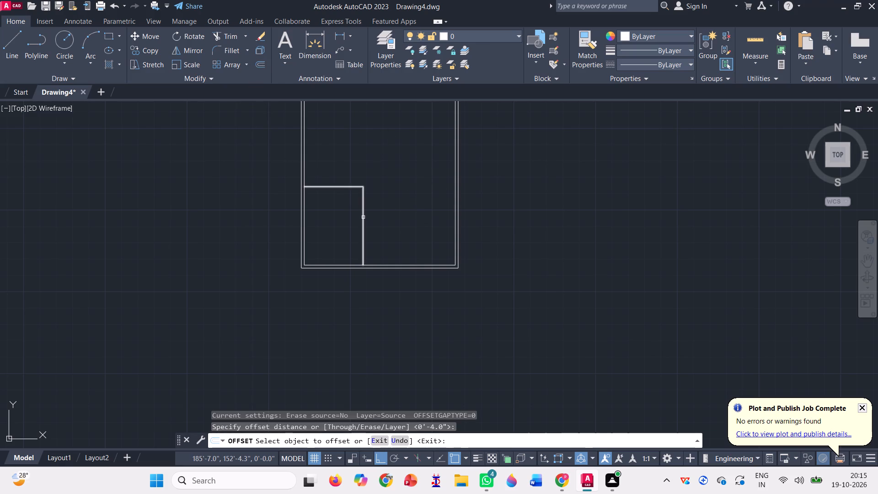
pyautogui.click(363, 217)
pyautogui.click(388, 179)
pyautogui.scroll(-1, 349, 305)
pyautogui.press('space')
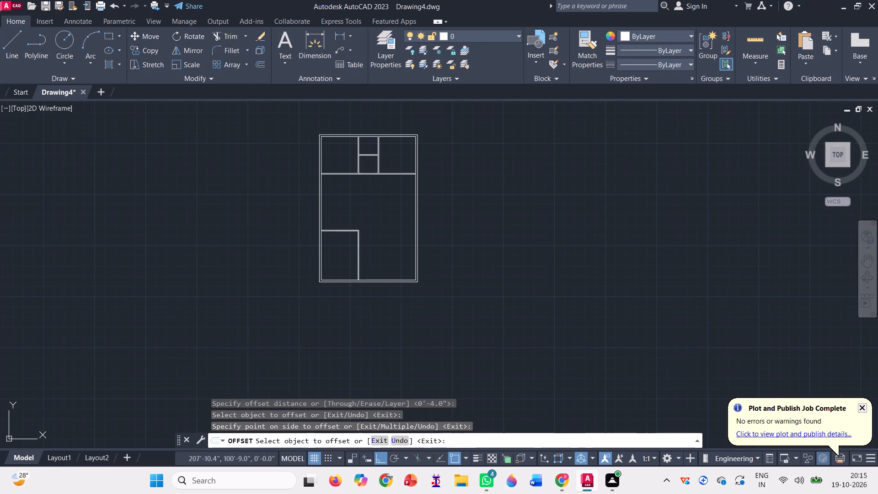
# Offset the lower-left room's inner outline 0'9" outward to form a 9" wall.
pyautogui.scroll(2, 364, 258)
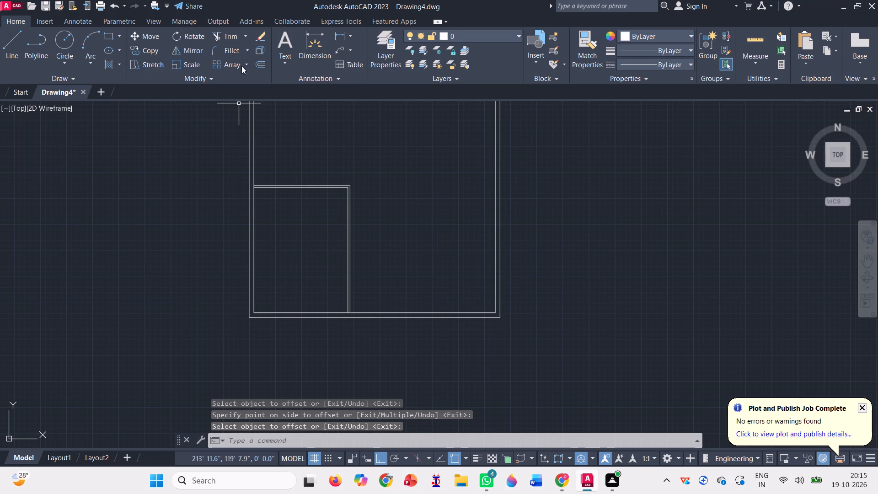
pyautogui.click(261, 64)
pyautogui.scroll(2, 343, 192)
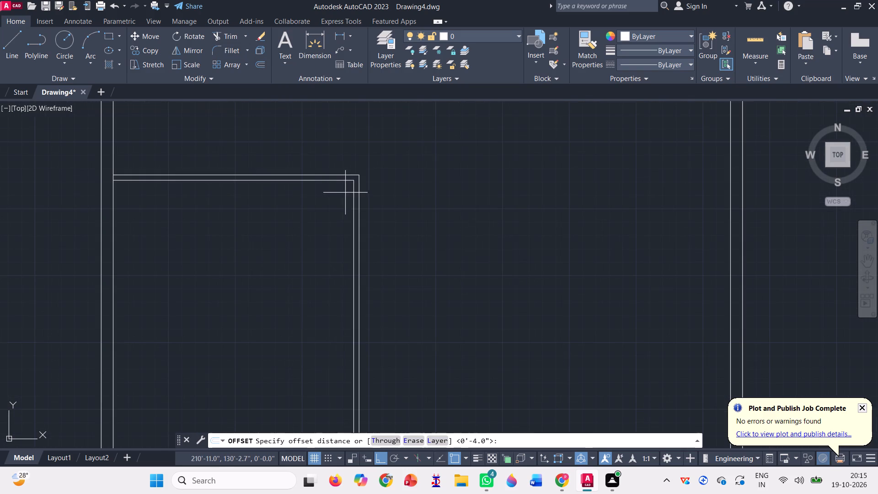
pyautogui.scroll(-1, 359, 192)
pyautogui.write('0\'9"')
pyautogui.press('Return')
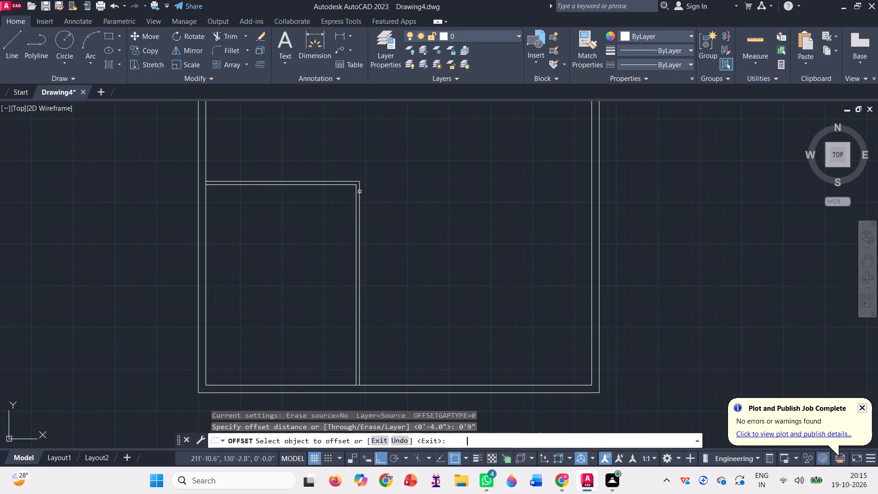
pyautogui.scroll(2, 362, 192)
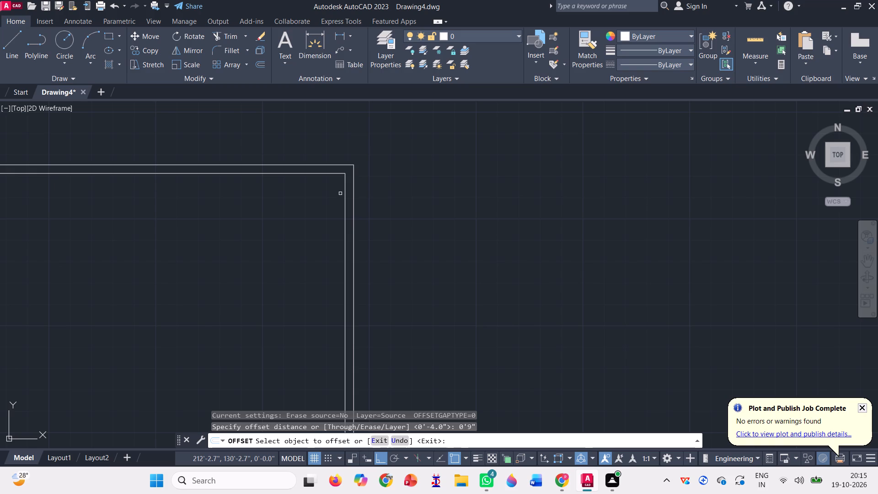
pyautogui.click(344, 197)
pyautogui.click(387, 136)
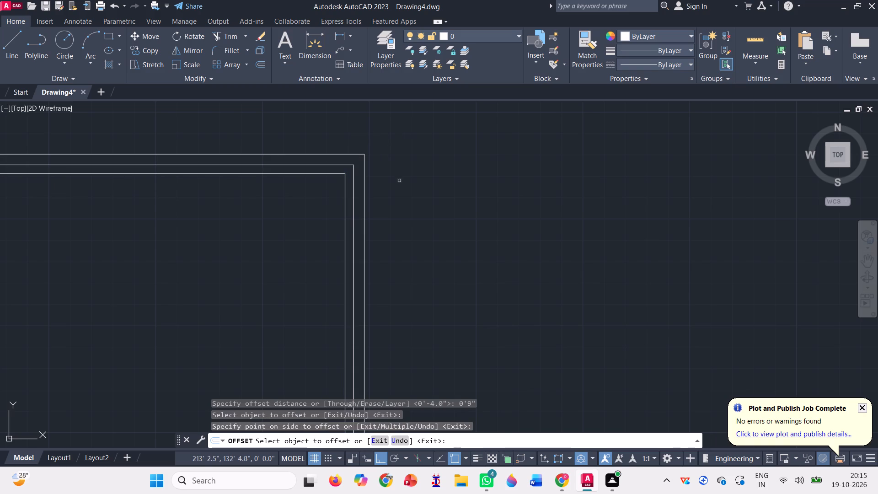
pyautogui.scroll(-2, 399, 181)
pyautogui.press('space')
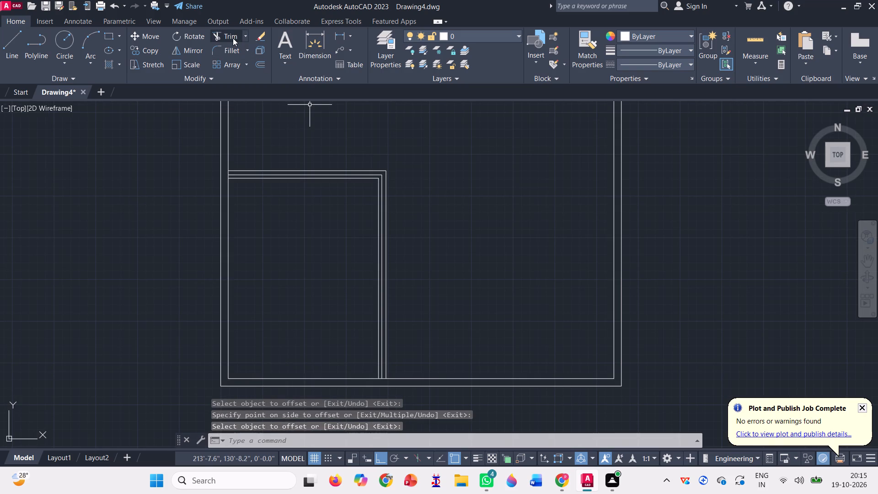
# Trim away the middle line of the lower-left room's three parallel wall lines.
pyautogui.click(233, 37)
pyautogui.scroll(3, 383, 174)
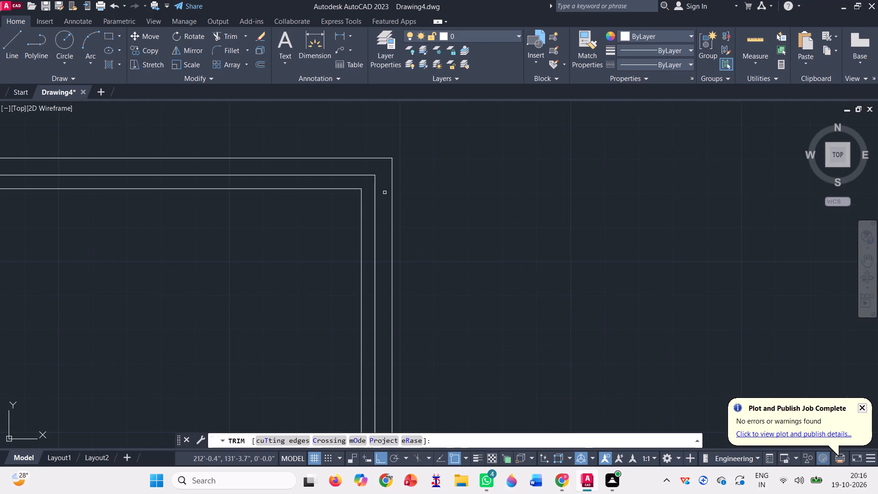
pyautogui.click(385, 193)
pyautogui.click(366, 170)
pyautogui.scroll(-5, 390, 188)
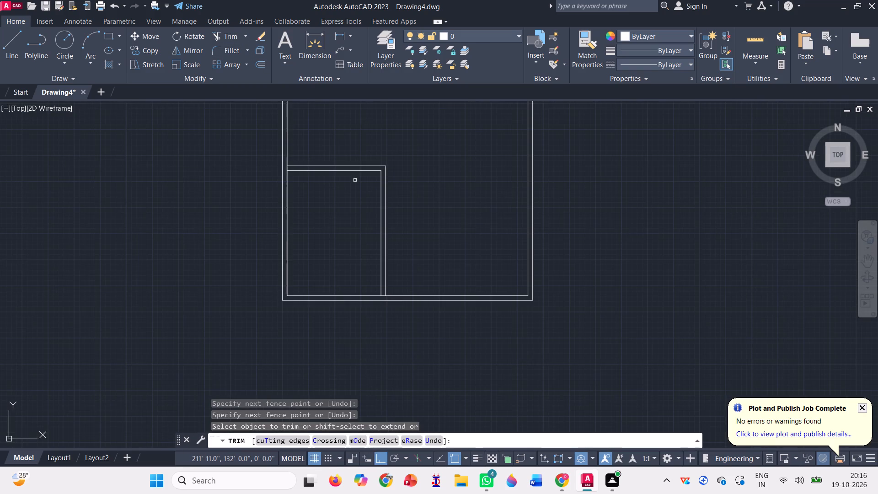
# Trim the outer wall's inner lines between the lower-left room's wall lines, at the left and bottom wall junctions.
pyautogui.scroll(6, 293, 171)
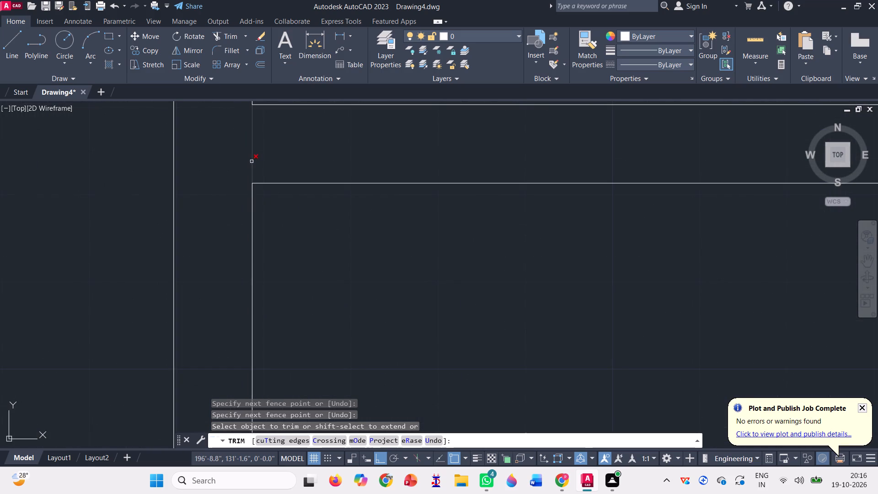
pyautogui.click(253, 162)
pyautogui.scroll(-6, 255, 157)
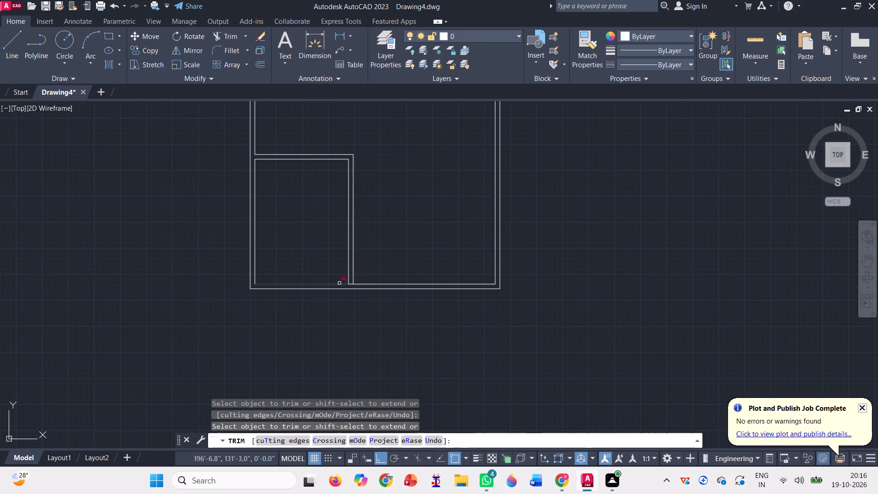
pyautogui.scroll(6, 340, 284)
pyautogui.click(375, 288)
pyautogui.moveTo(373, 248); pyautogui.dragTo(378, 256)
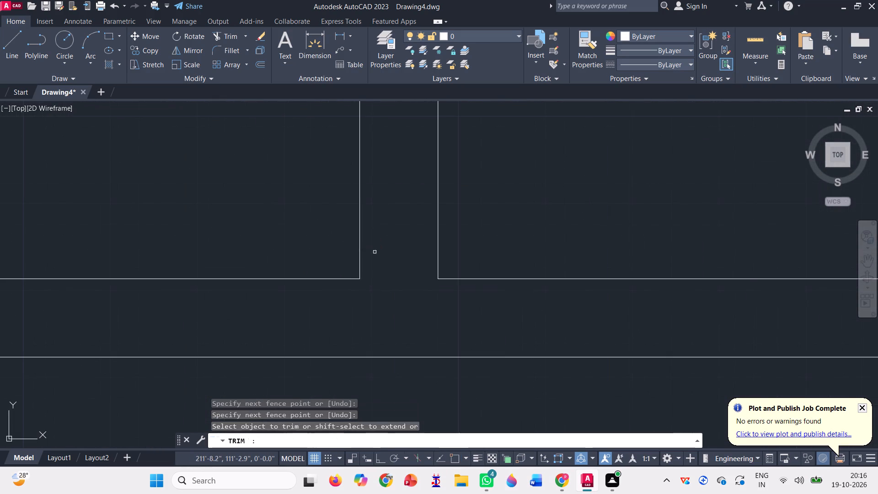
pyautogui.scroll(-6, 386, 273)
pyautogui.press('space')
pyautogui.scroll(-1, 365, 301)
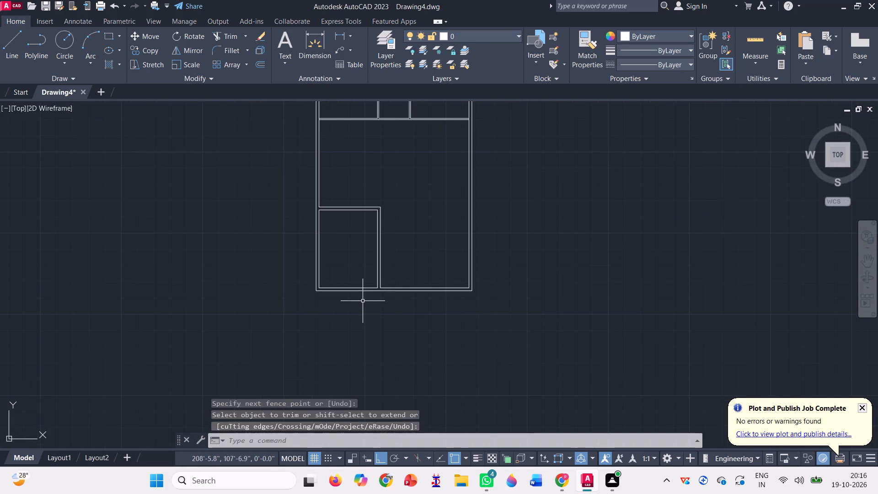
# Draw a line 10' up from the plan's lower-right inner corner, then horizontally to the lower-left room's outer wall face.
pyautogui.scroll(-1, 375, 288)
pyautogui.scroll(1, 442, 183)
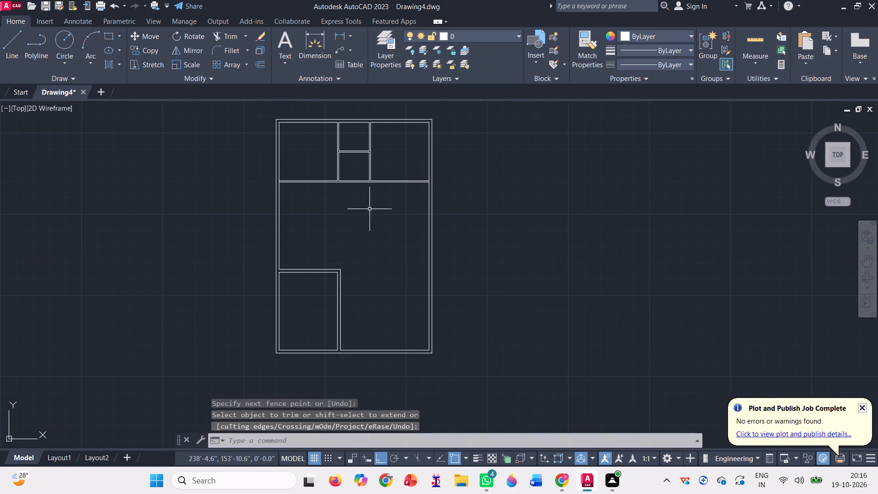
pyautogui.click(17, 40)
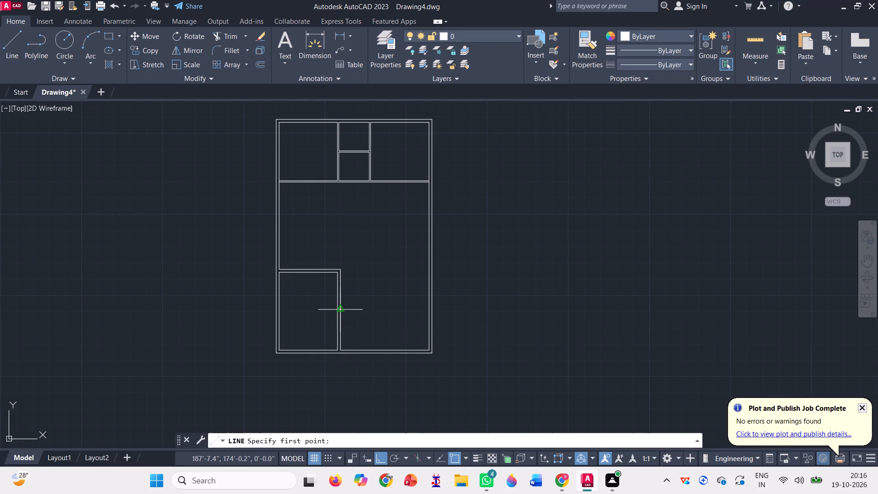
pyautogui.scroll(2, 343, 302)
pyautogui.scroll(-1, 352, 272)
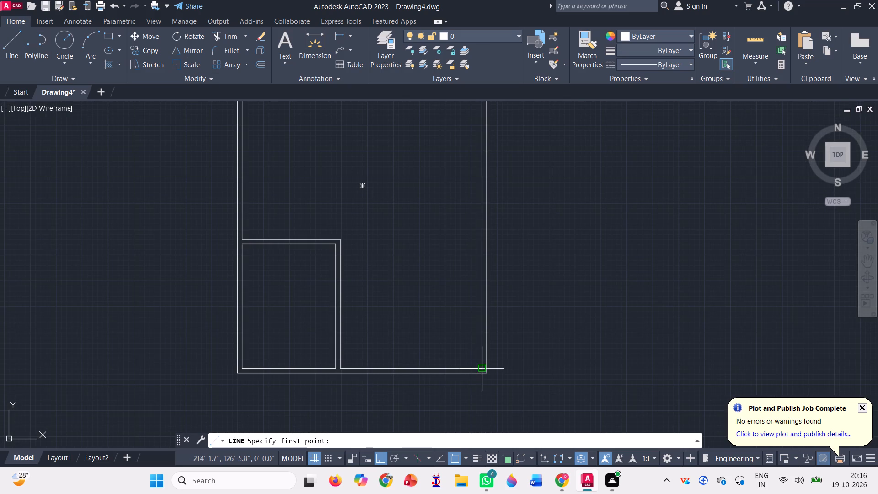
pyautogui.click(479, 370)
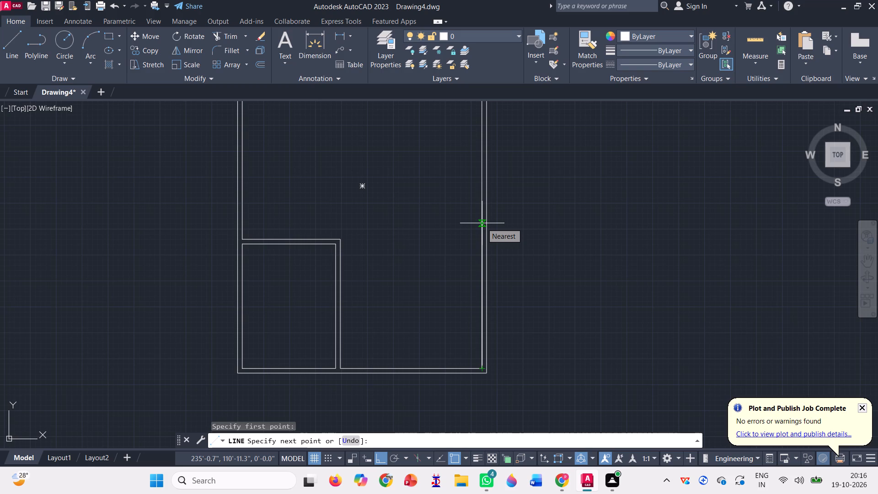
pyautogui.write("10'")
pyautogui.press('Return')
pyautogui.click(342, 308)
pyautogui.press('space')
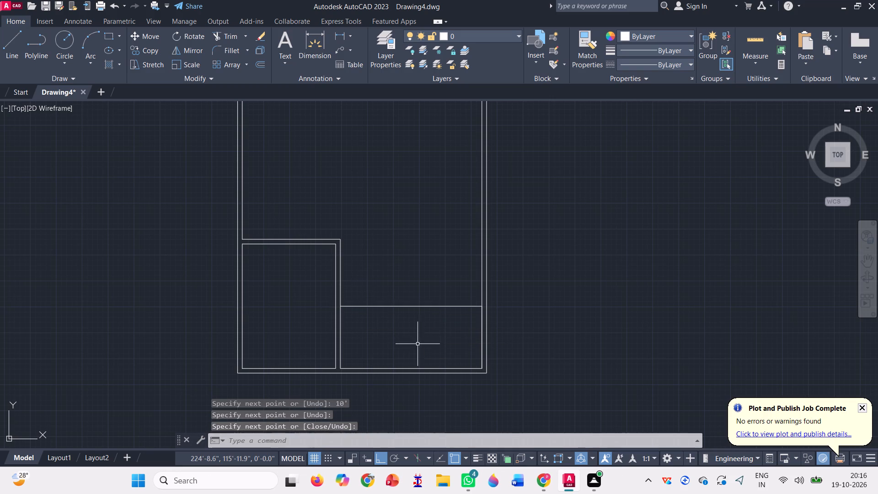
# Offset the lower-right room's new horizontal line 9" upward.
pyautogui.click(259, 66)
pyautogui.press('Return')
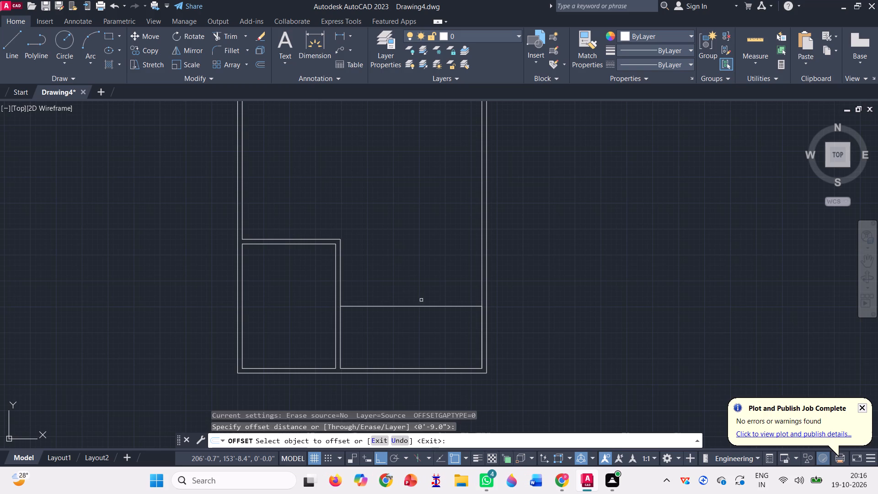
pyautogui.click(424, 307)
pyautogui.click(419, 284)
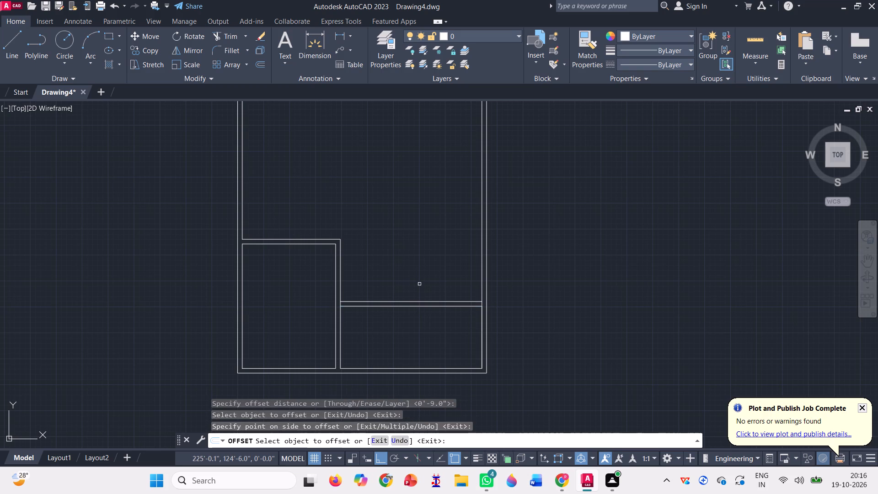
pyautogui.scroll(2, 410, 316)
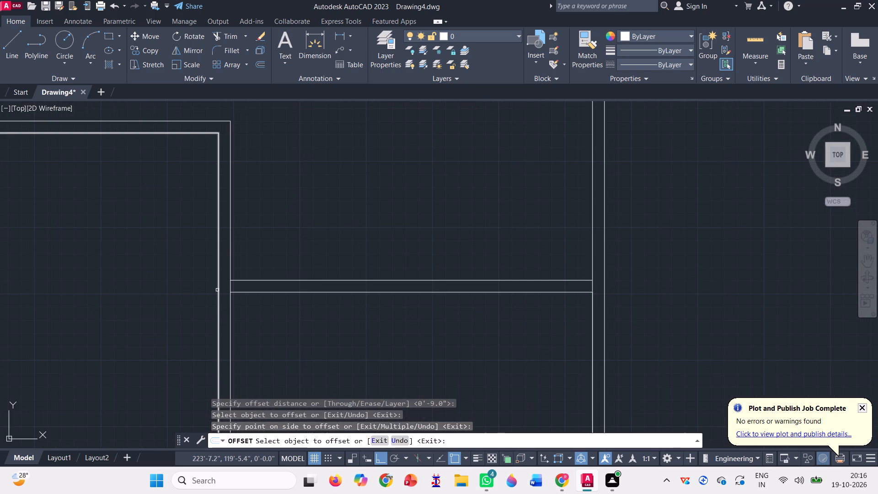
# Trim the wall lines crossing the ends of the lower-right room's top wall, at the lower-left room's wall and the right outer wall.
pyautogui.press('Escape')
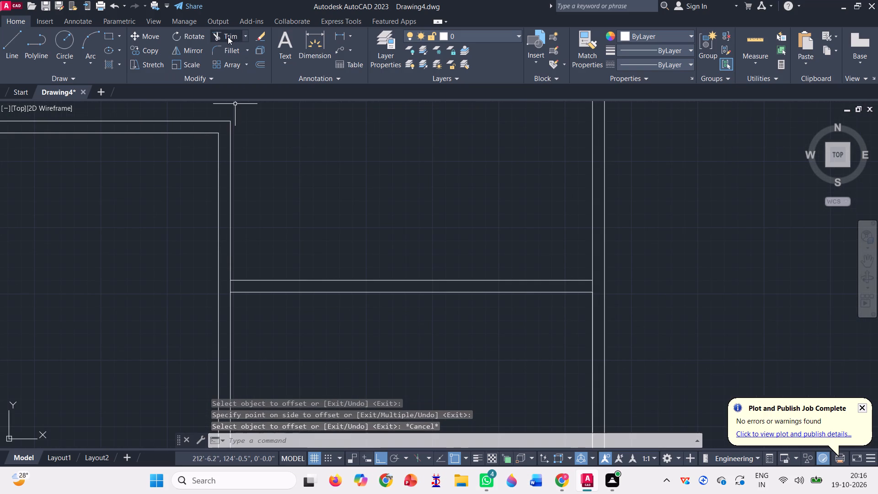
pyautogui.click(228, 37)
pyautogui.scroll(3, 230, 291)
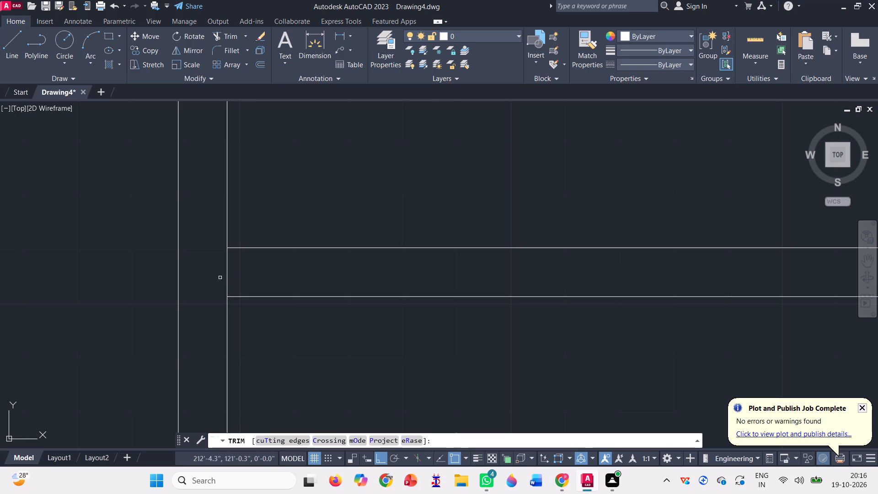
pyautogui.click(218, 269)
pyautogui.click(243, 268)
pyautogui.scroll(-4, 225, 278)
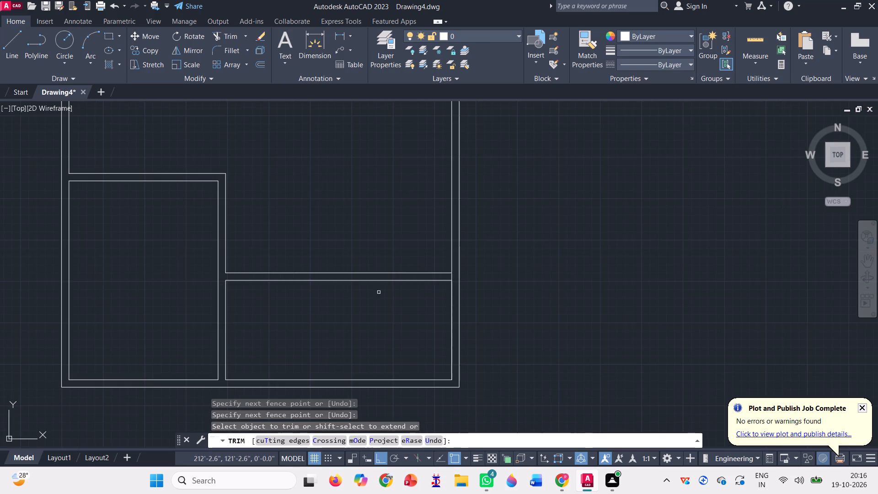
pyautogui.scroll(3, 444, 274)
pyautogui.click(459, 280)
pyautogui.click(488, 278)
pyautogui.scroll(-4, 468, 259)
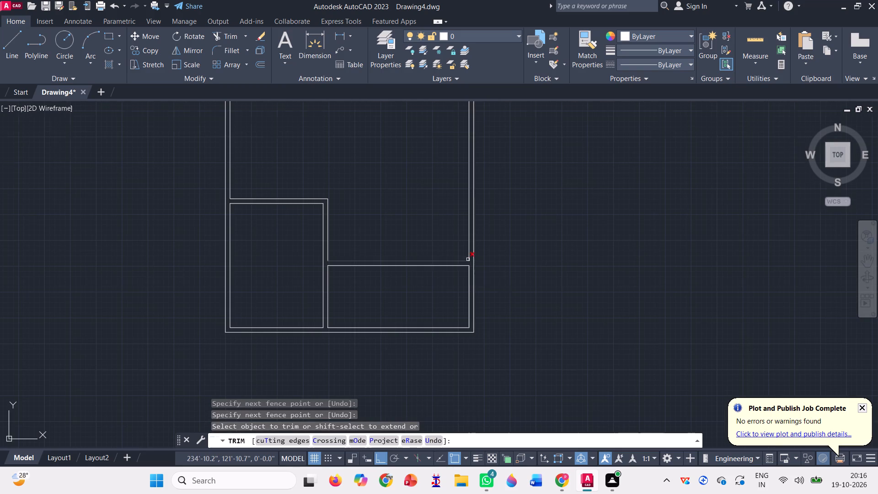
pyautogui.click(470, 295)
# Trim the outer wall's inner lines between the upper rooms' horizontal partition lines, at the left and right ends.
pyautogui.scroll(-2, 343, 353)
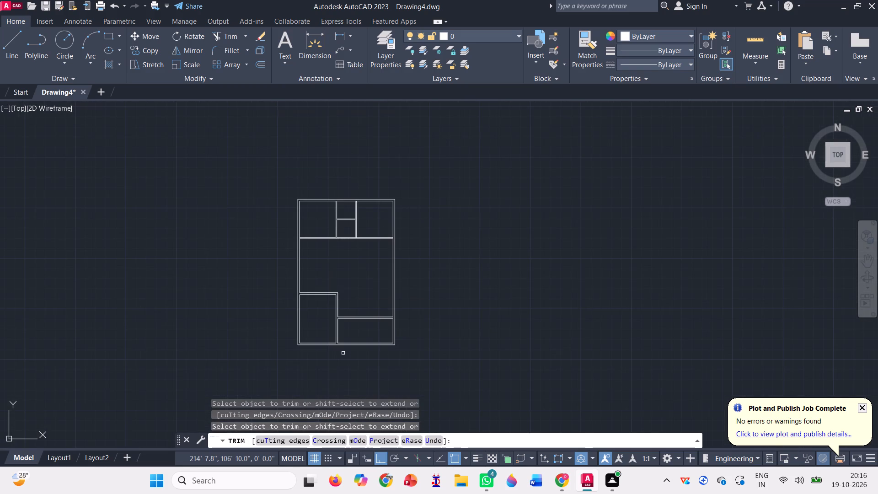
pyautogui.scroll(3, 315, 259)
pyautogui.scroll(3, 257, 156)
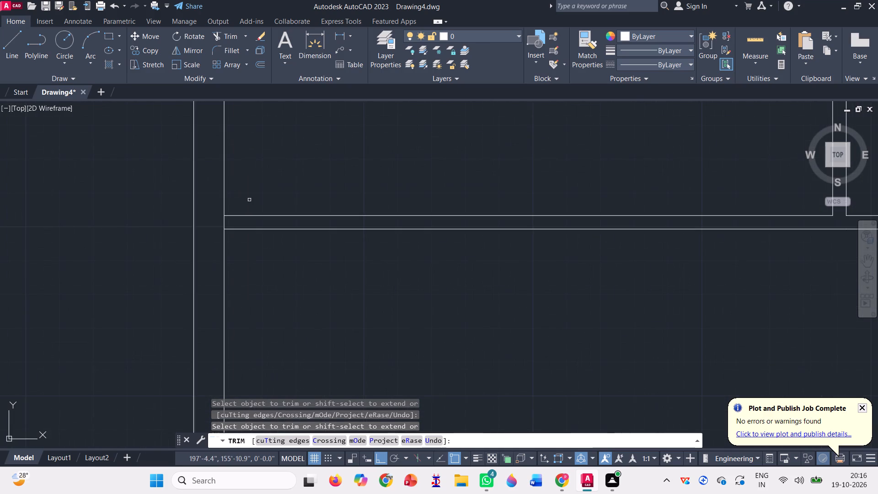
pyautogui.scroll(2, 243, 220)
pyautogui.click(183, 225)
pyautogui.click(221, 226)
pyautogui.scroll(-2, 212, 239)
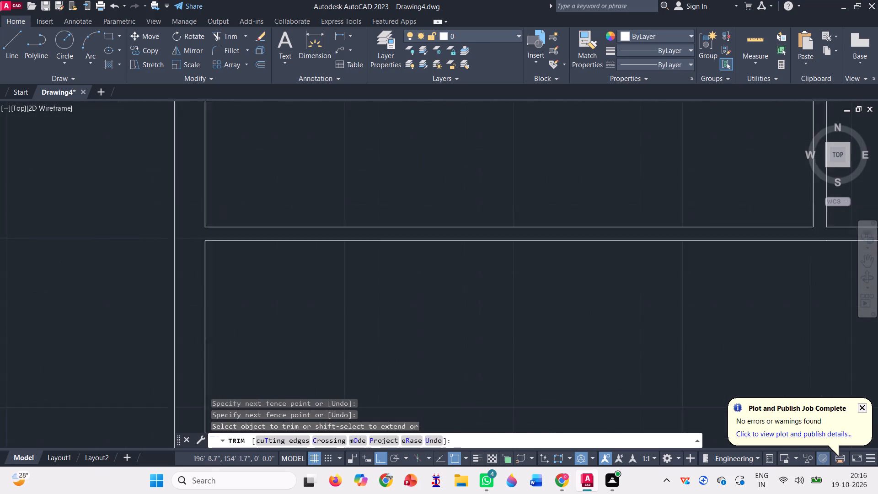
pyautogui.scroll(-4, 212, 239)
pyautogui.scroll(3, 407, 236)
pyautogui.scroll(4, 542, 238)
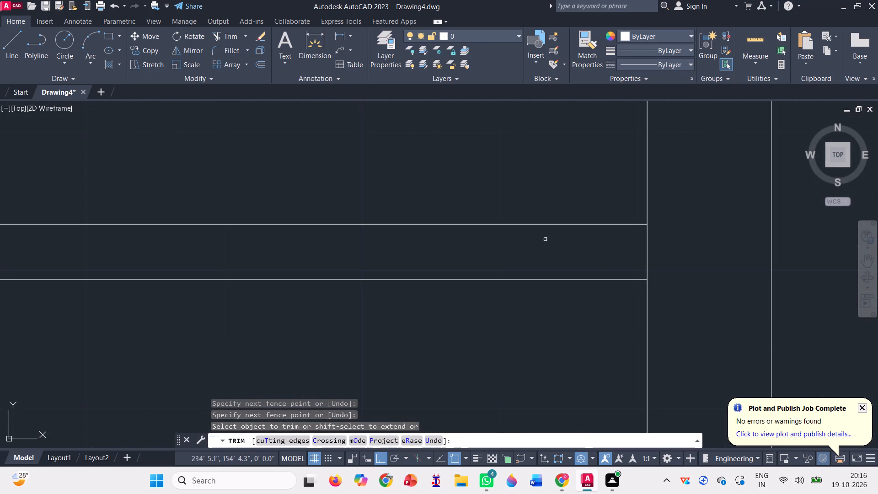
pyautogui.click(662, 247)
pyautogui.click(632, 249)
pyautogui.scroll(-5, 616, 248)
pyautogui.scroll(-1, 528, 217)
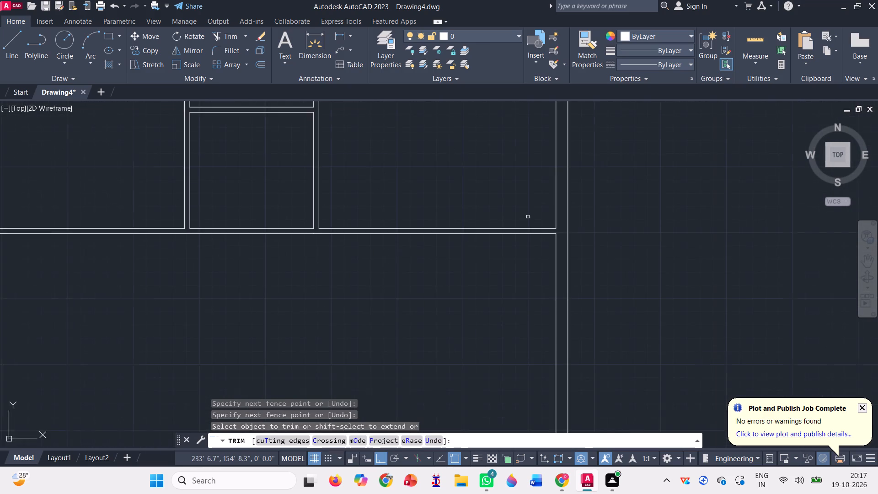
pyautogui.scroll(-1, 528, 217)
pyautogui.press('space')
pyautogui.scroll(-1, 379, 165)
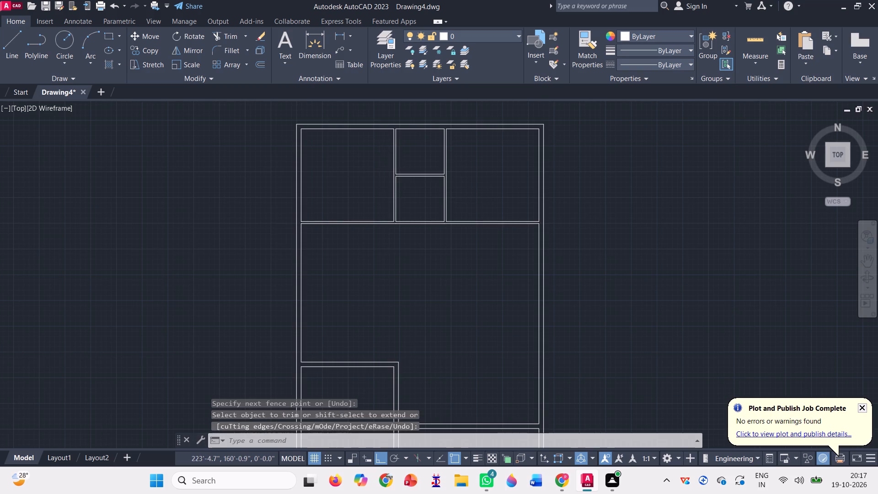
# Draw a line 15' up from the lower-left room's outer top-right corner, then horizontally to the left outer wall's inner face.
pyautogui.click(11, 46)
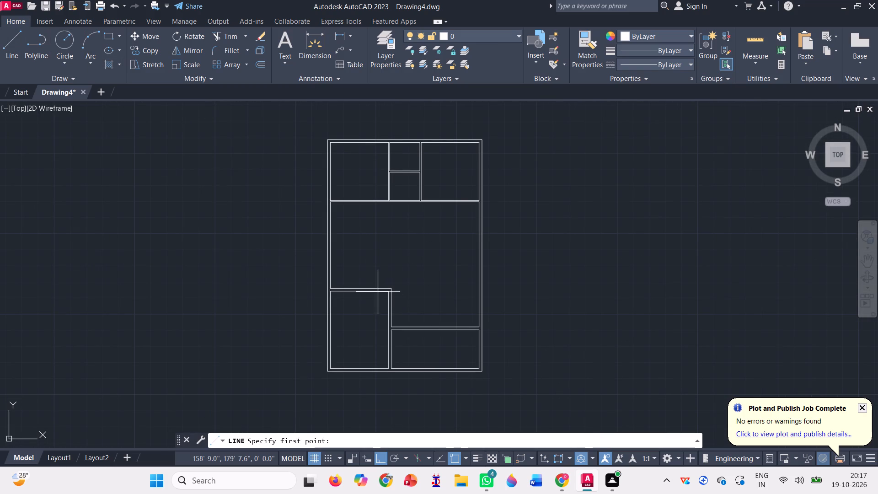
pyautogui.scroll(2, 405, 285)
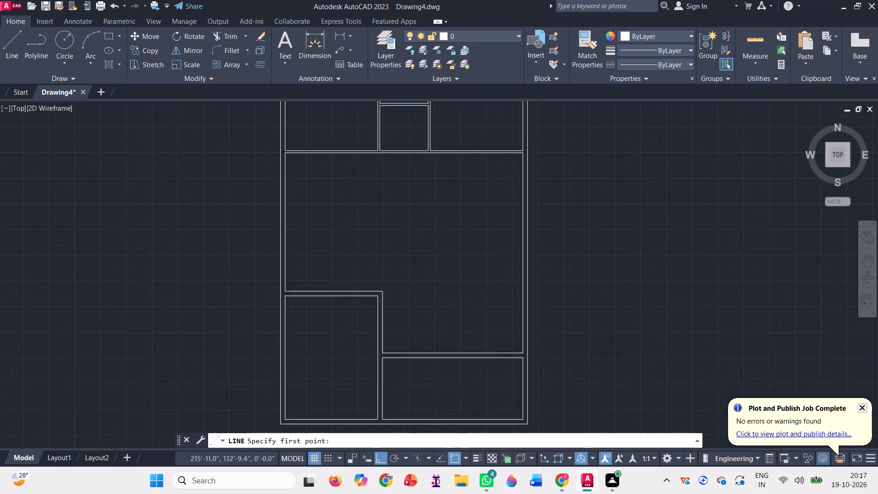
pyautogui.scroll(-1, 405, 287)
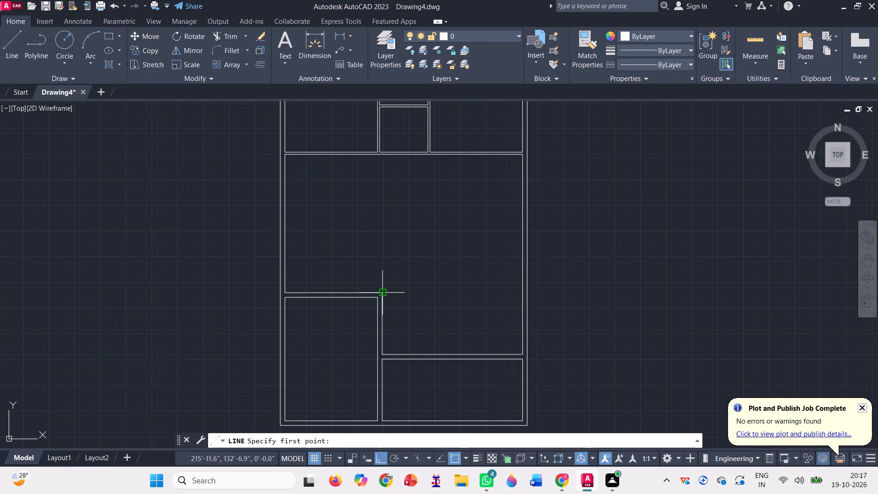
pyautogui.click(382, 290)
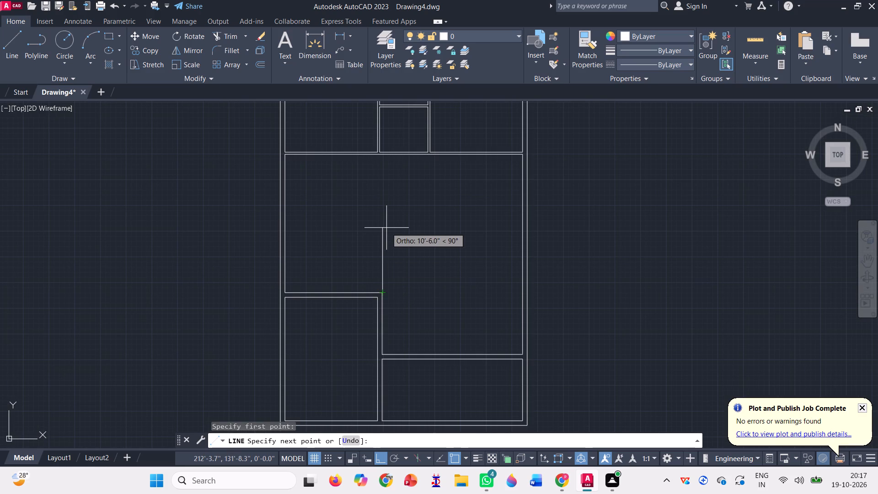
pyautogui.write("15'")
pyautogui.press('Return')
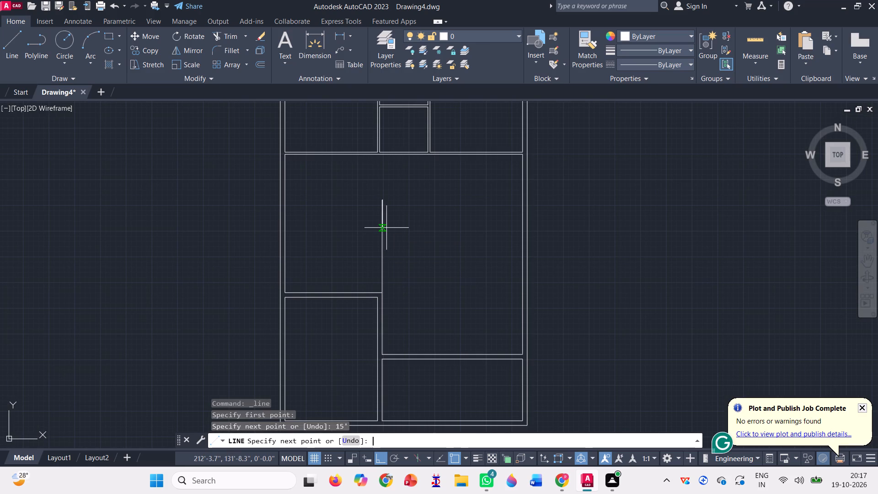
pyautogui.click(286, 201)
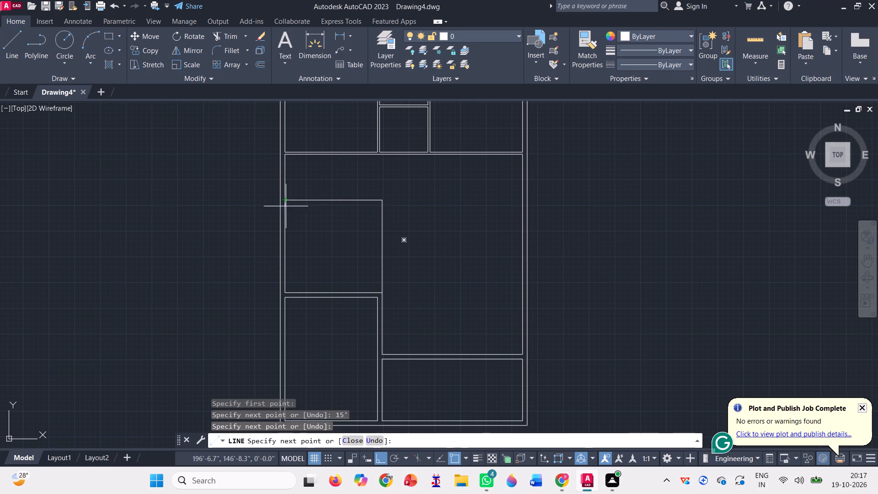
pyautogui.press('space')
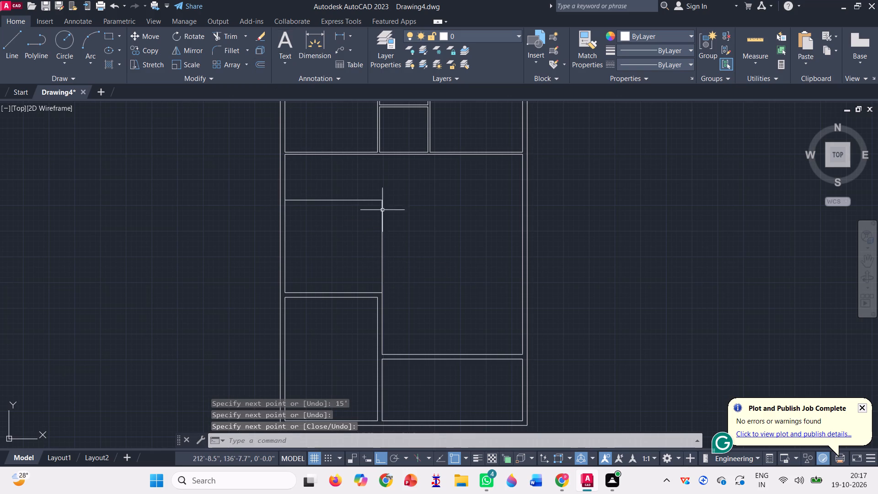
# Join the new 15' vertical line and the horizontal line into one polyline.
pyautogui.click(407, 238)
pyautogui.click(345, 194)
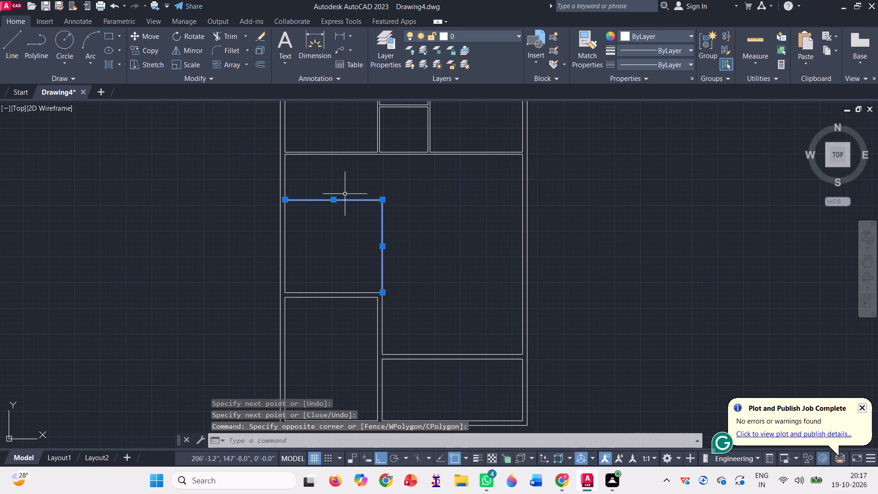
pyautogui.press('j')
pyautogui.press('Return')
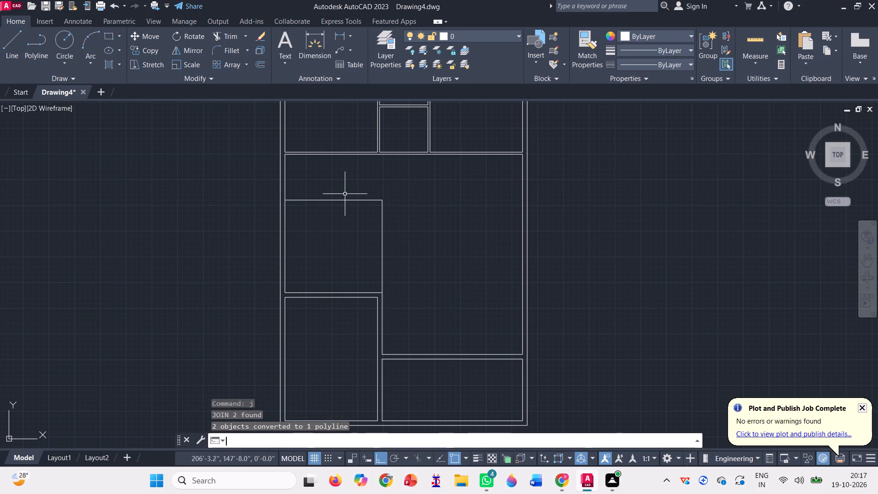
# Offset the joined polyline 4" inward to form the new left-side room's walls.
pyautogui.click(263, 60)
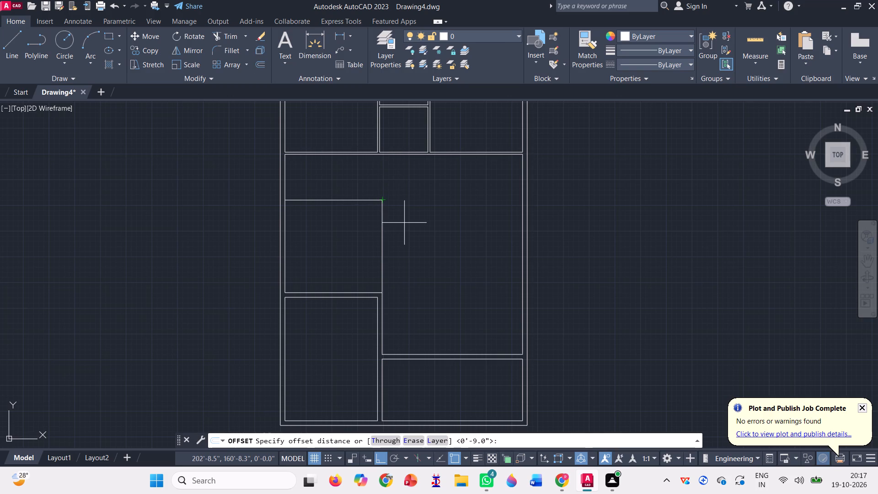
pyautogui.write('0\'4"')
pyautogui.press('Return')
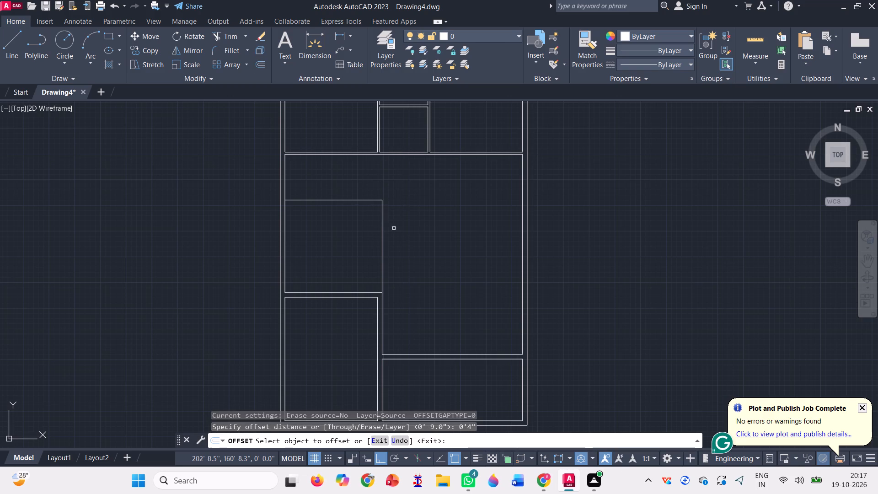
pyautogui.click(382, 242)
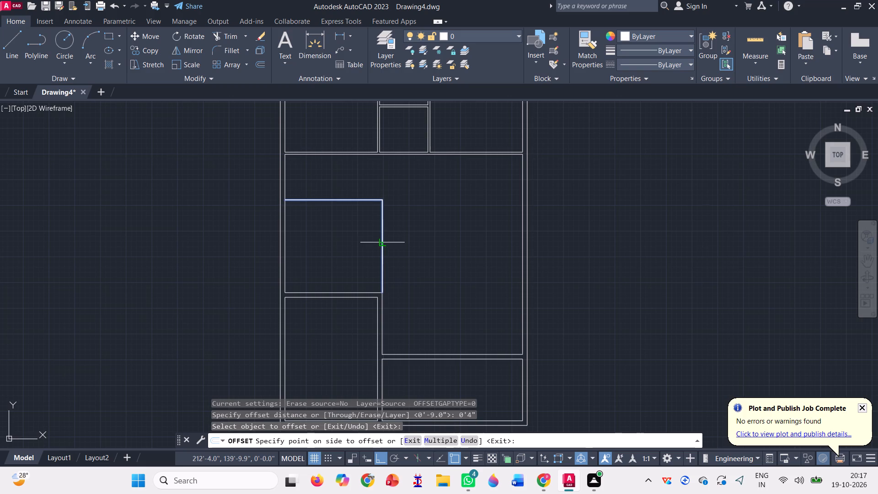
pyautogui.click(359, 241)
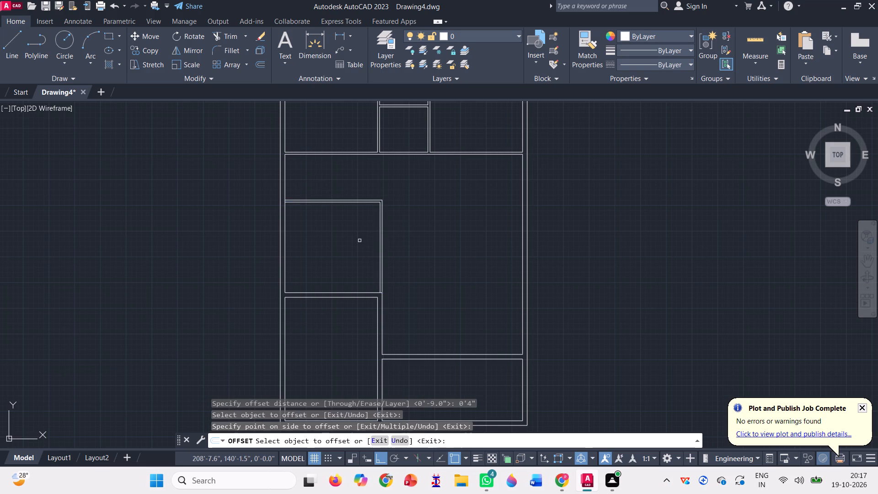
pyautogui.press('space')
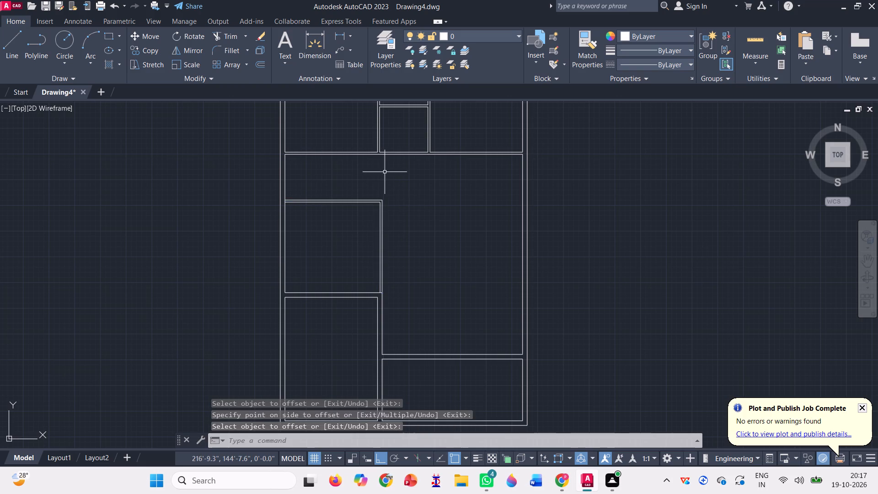
# Draw a vertical line from the midpoint of the upper-left room's bottom wall down to the new left-side room's top wall.
pyautogui.click(16, 41)
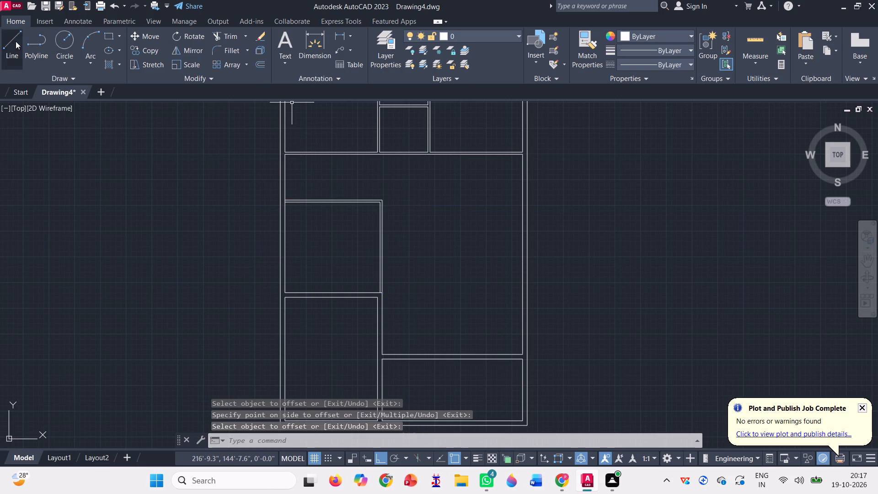
pyautogui.scroll(2, 333, 139)
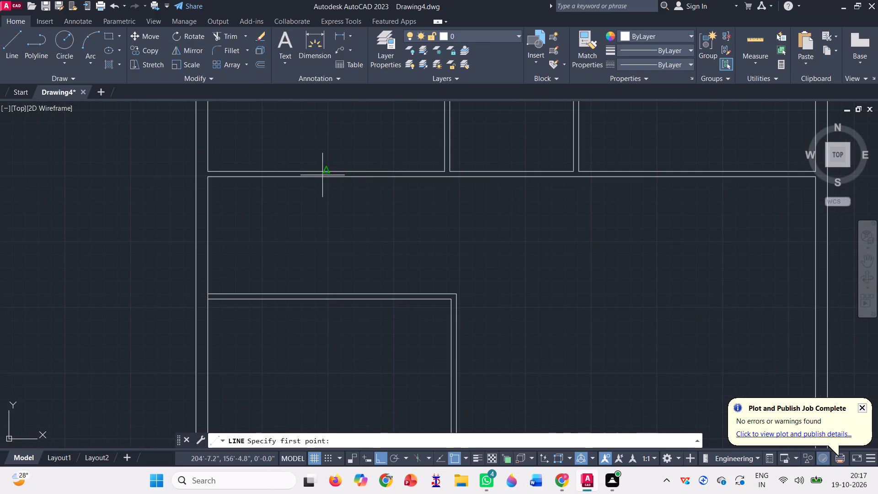
pyautogui.click(331, 175)
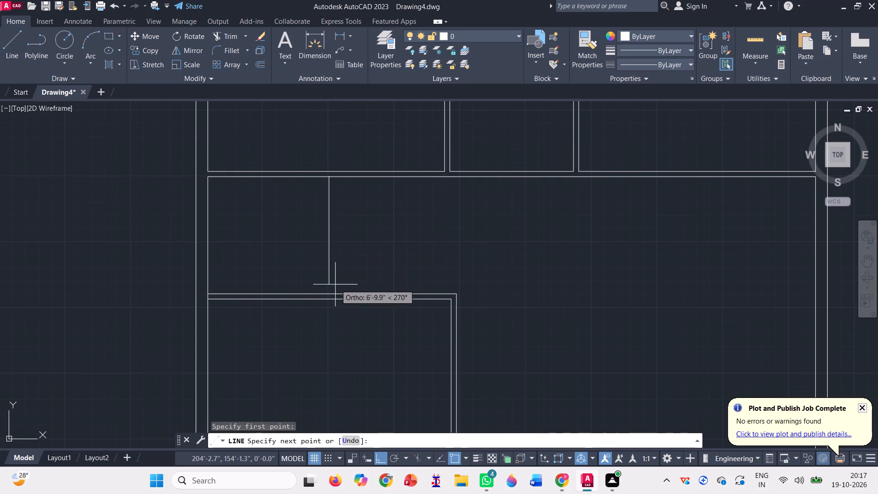
pyautogui.click(328, 292)
pyautogui.press('space')
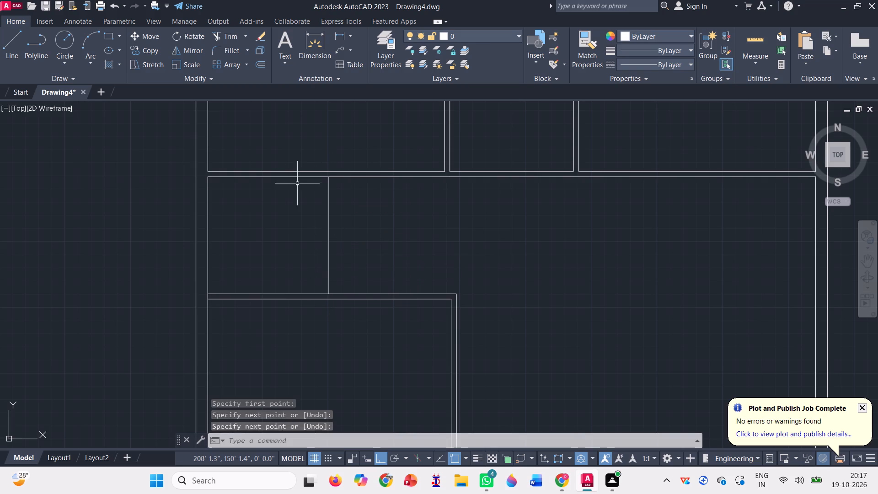
# Offset the new vertical line 4" to the right to form a partition.
pyautogui.click(257, 65)
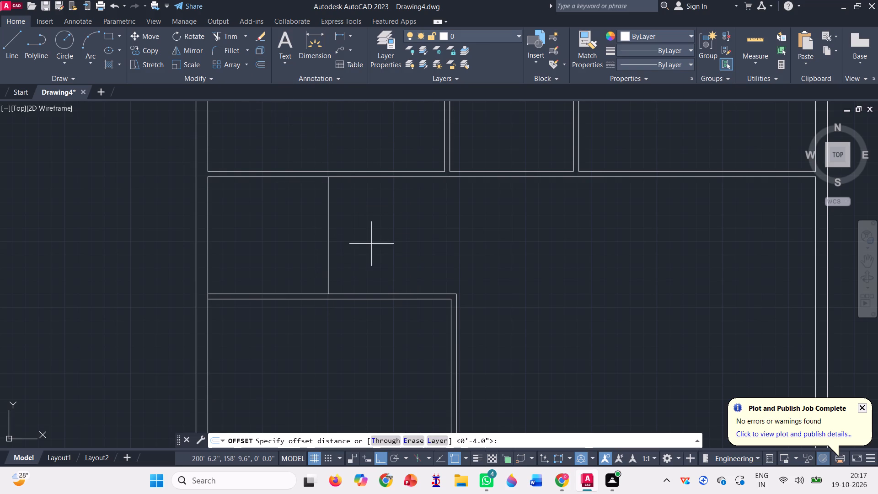
pyautogui.press('Return')
pyautogui.click(329, 235)
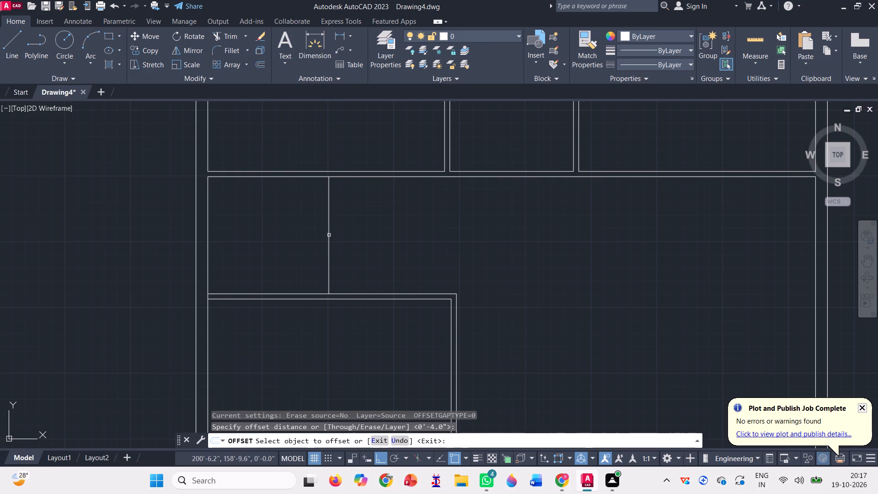
pyautogui.click(349, 241)
pyautogui.press('space')
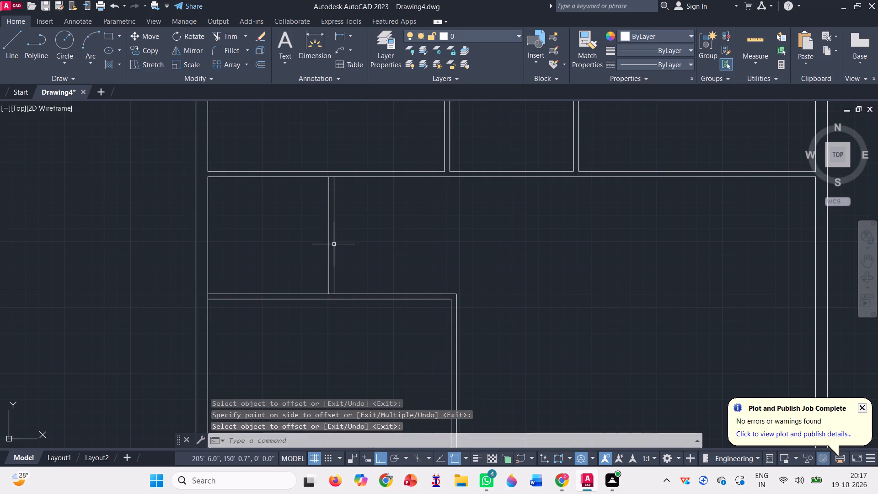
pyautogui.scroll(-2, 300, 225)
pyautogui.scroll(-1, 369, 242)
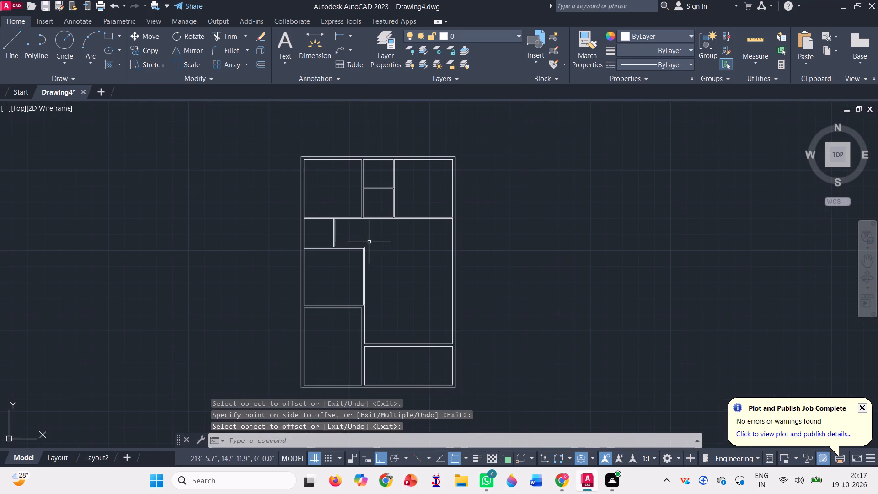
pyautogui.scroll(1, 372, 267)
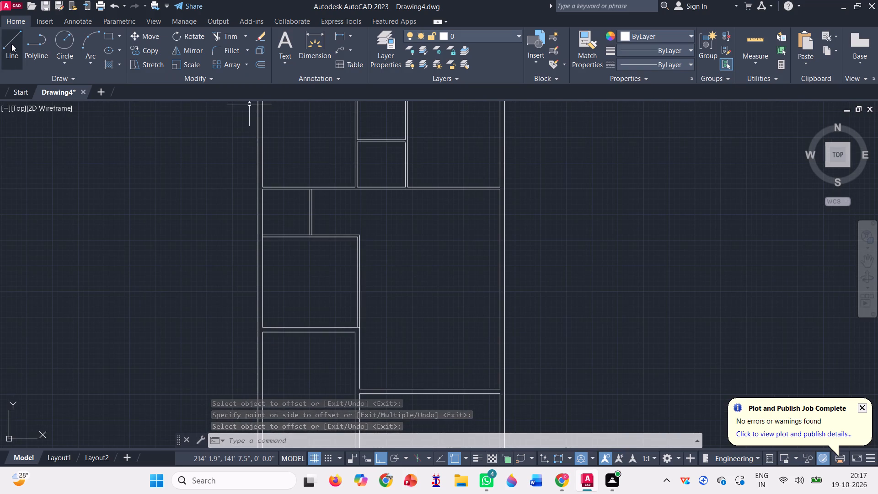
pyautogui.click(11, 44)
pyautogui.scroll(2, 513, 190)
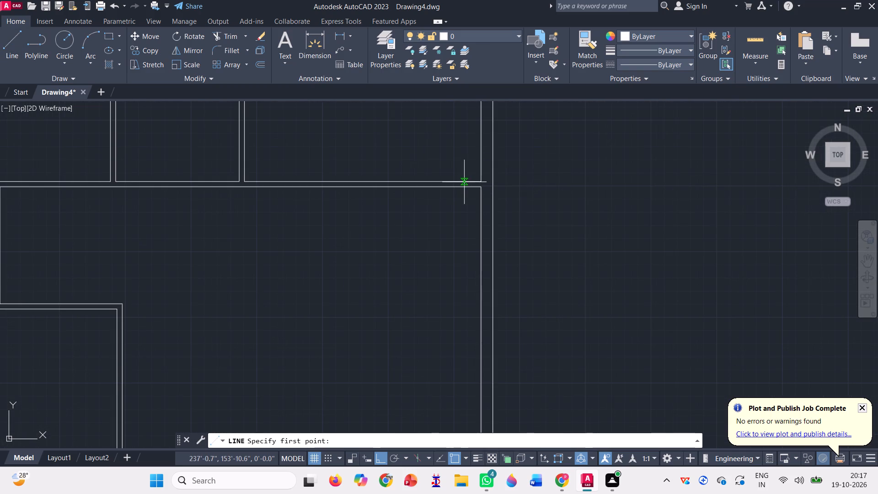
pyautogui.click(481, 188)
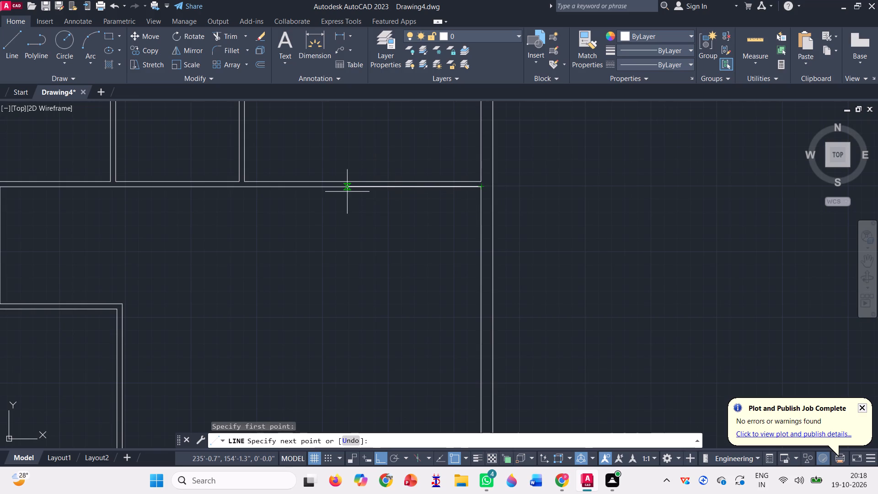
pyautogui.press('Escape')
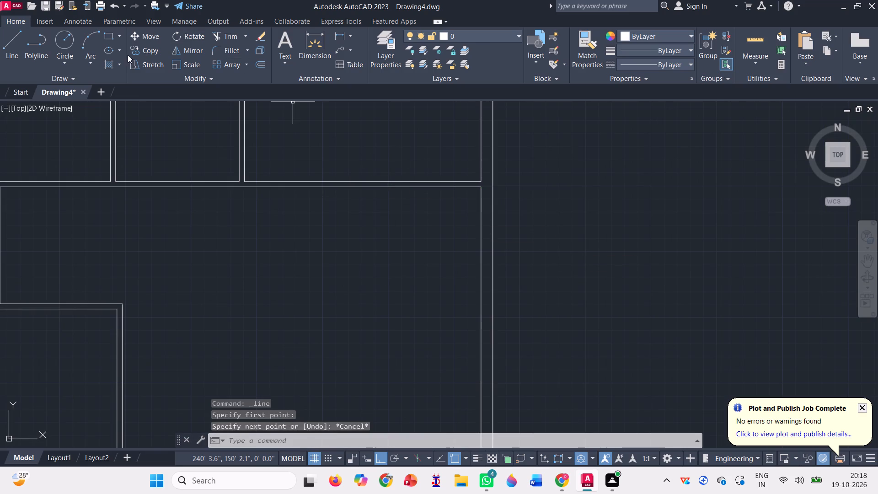
# Draw a rectangle from the central hall's upper-right inner corner down and to the left for a new right-side room.
pyautogui.click(108, 32)
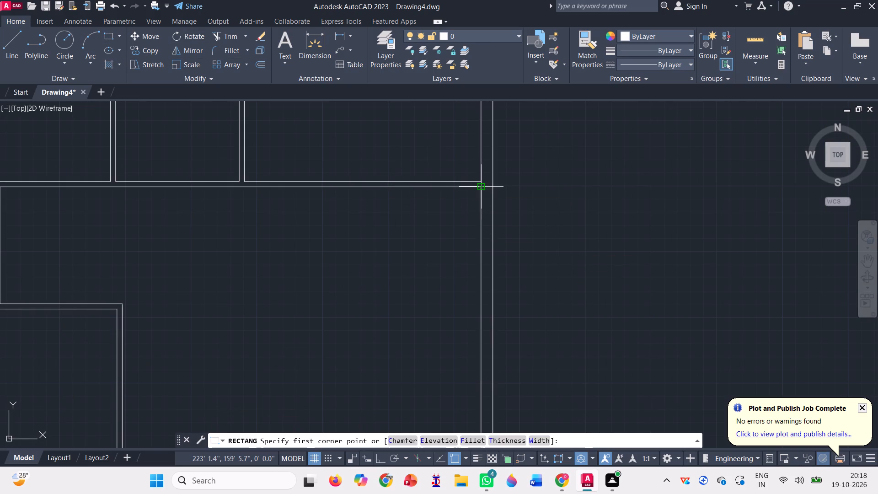
pyautogui.click(481, 185)
pyautogui.scroll(-2, 527, 190)
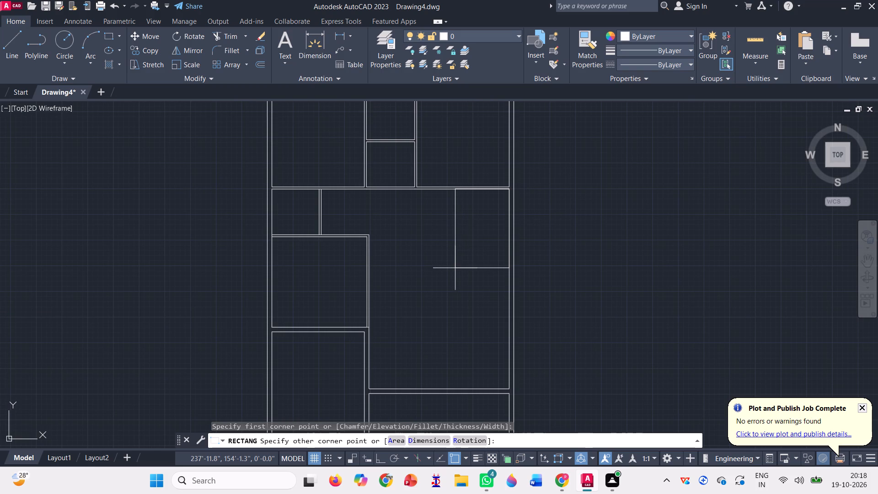
pyautogui.click(457, 263)
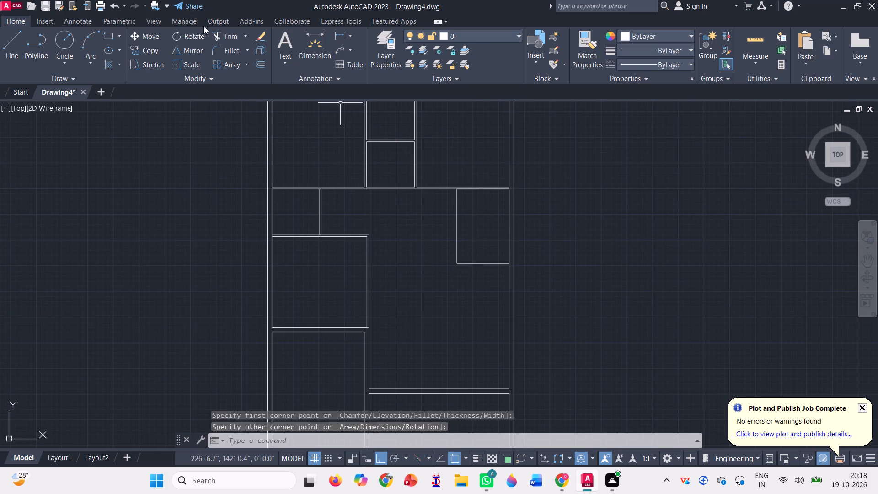
# Offset the new right-side rectangle 4" outward to form the room's walls.
pyautogui.click(263, 64)
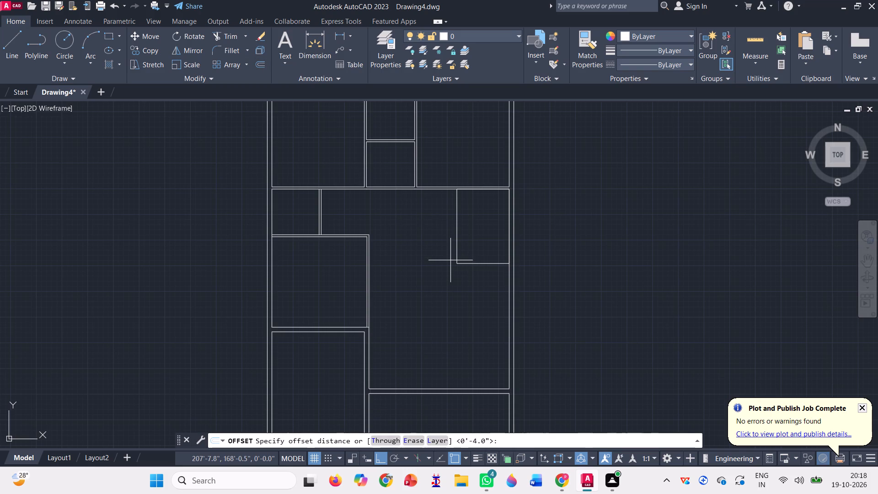
pyautogui.press('Return')
pyautogui.click(461, 264)
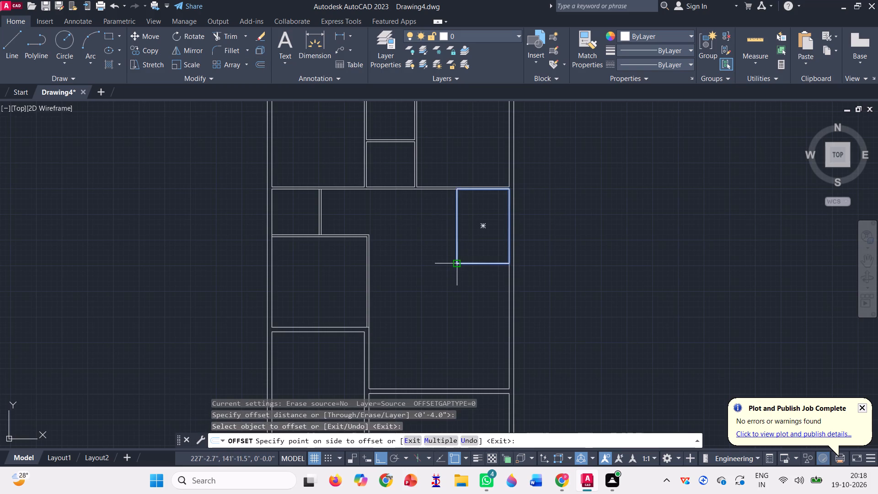
pyautogui.click(439, 261)
pyautogui.press('space')
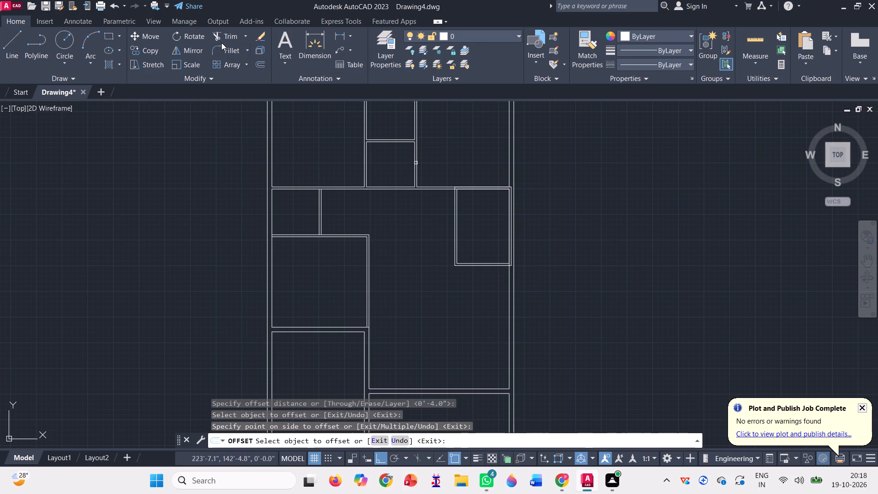
# Trim the overlapping lines where the new right-side room's left wall meets the upper rooms' bottom wall.
pyautogui.click(222, 41)
pyautogui.scroll(3, 473, 166)
pyautogui.scroll(1, 405, 249)
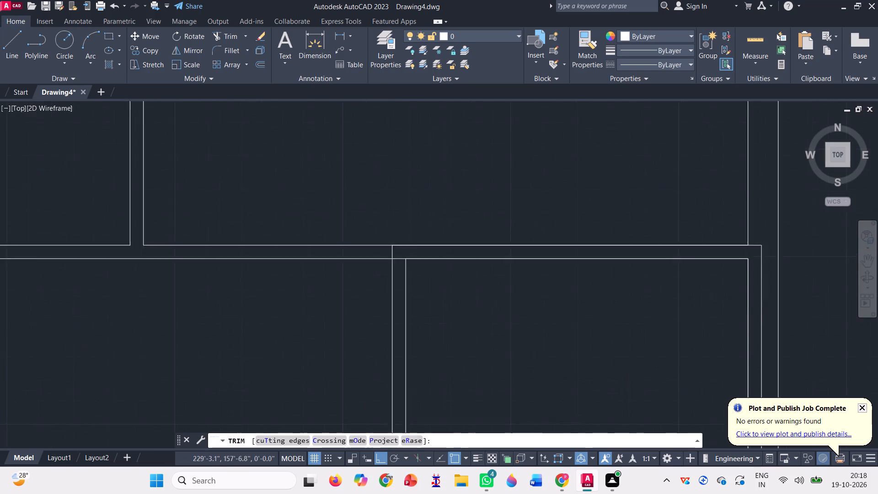
pyautogui.scroll(2, 405, 249)
pyautogui.click(371, 252)
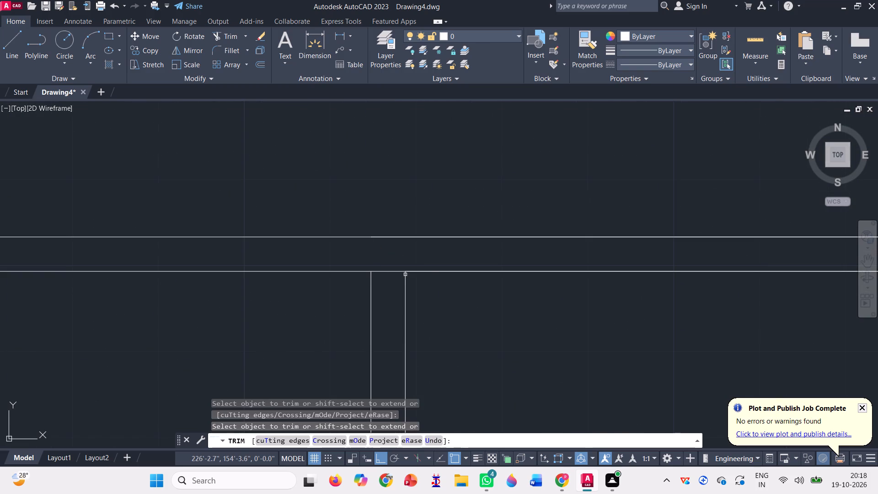
pyautogui.click(437, 271)
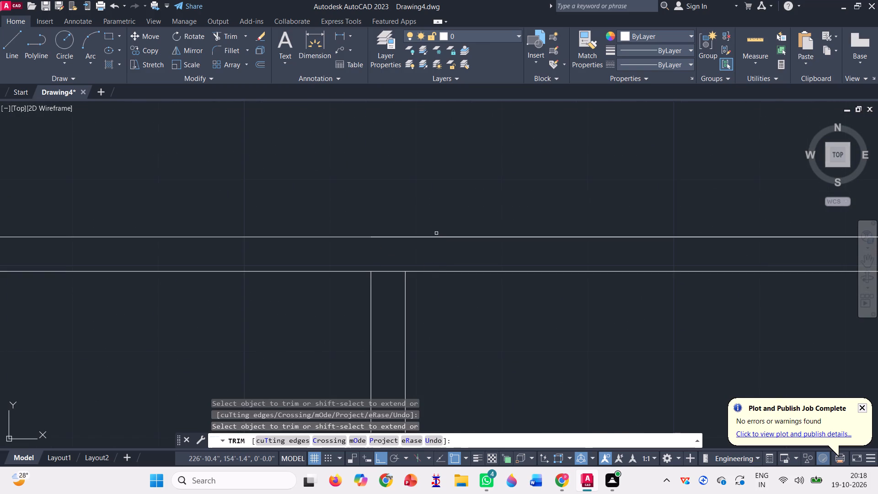
pyautogui.click(436, 238)
pyautogui.scroll(-3, 395, 215)
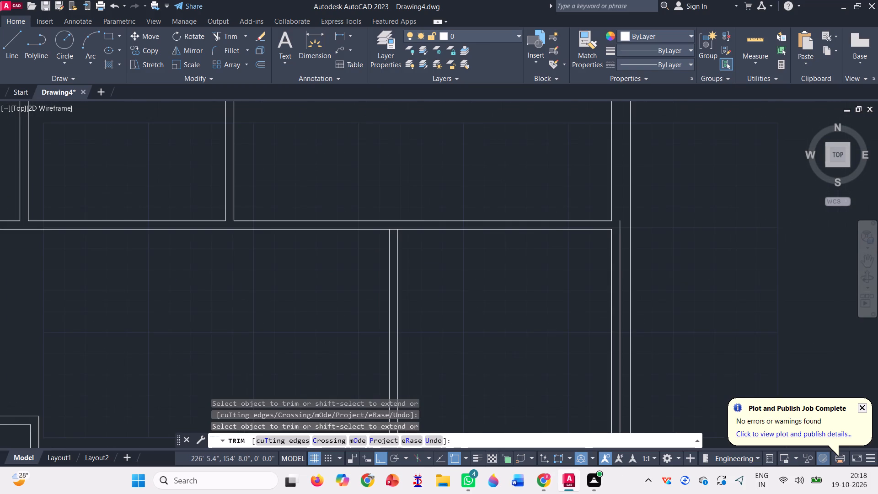
# Trim the crossing lines where the new room's top and bottom walls meet the right outer wall.
pyautogui.scroll(2, 629, 232)
pyautogui.click(608, 234)
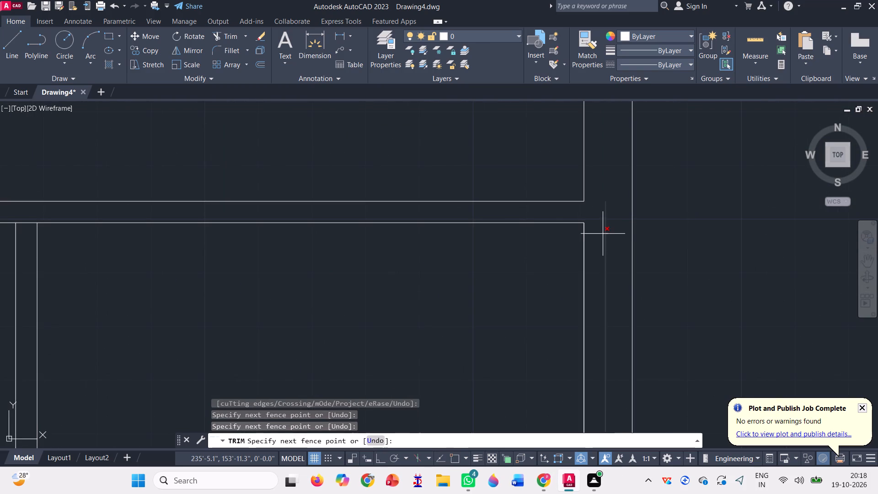
pyautogui.click(603, 234)
pyautogui.click(584, 248)
pyautogui.scroll(-4, 535, 169)
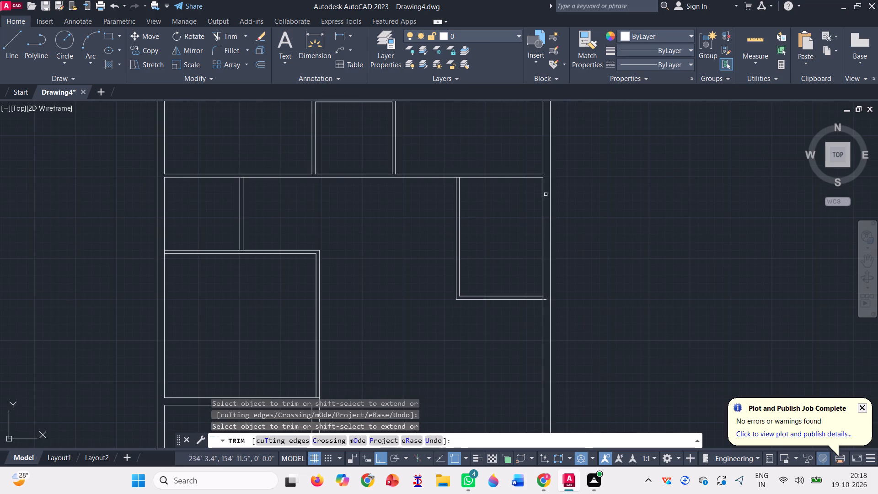
pyautogui.scroll(3, 549, 287)
pyautogui.scroll(3, 508, 327)
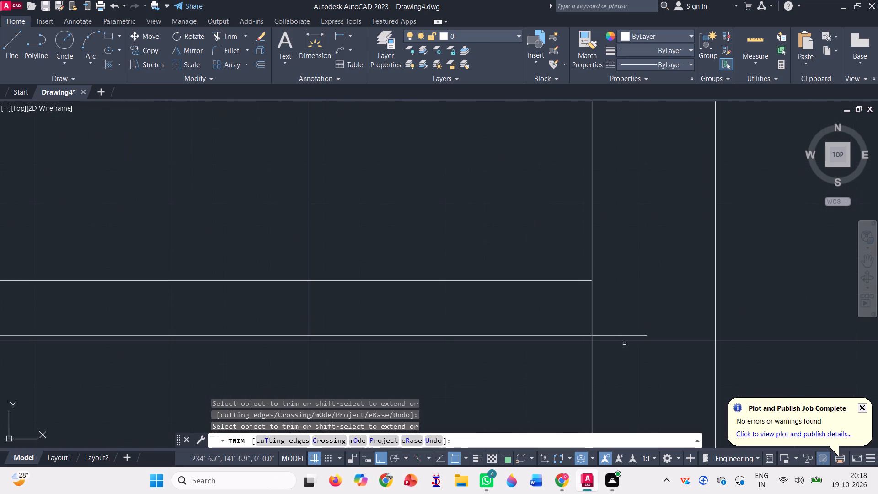
pyautogui.click(625, 344)
pyautogui.click(575, 298)
pyautogui.scroll(-5, 594, 303)
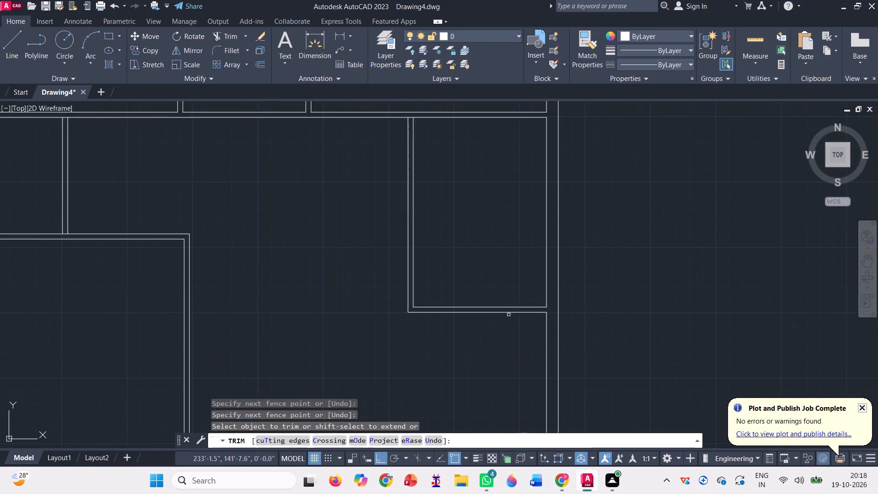
# Trim the horizontal wall line between the two left-wall lines at the top of the new right-side room.
pyautogui.scroll(-2, 509, 315)
pyautogui.scroll(3, 454, 206)
pyautogui.scroll(3, 511, 335)
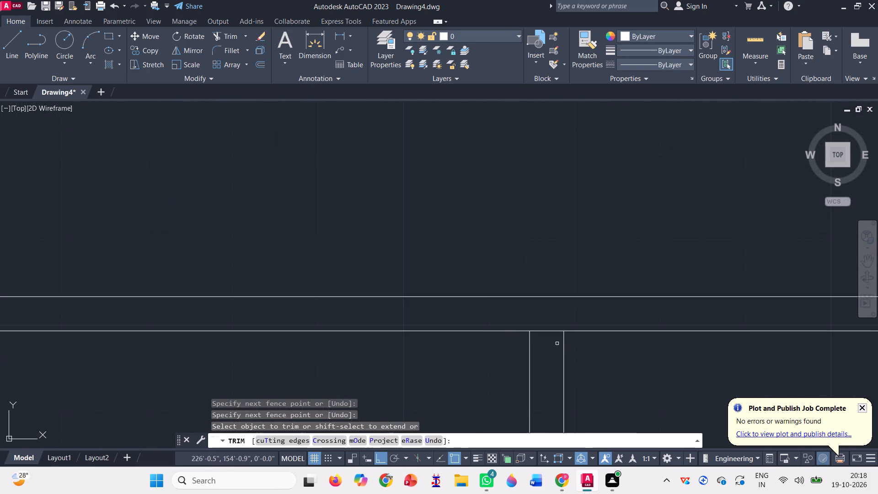
pyautogui.click(557, 344)
pyautogui.click(535, 304)
pyautogui.scroll(-8, 527, 267)
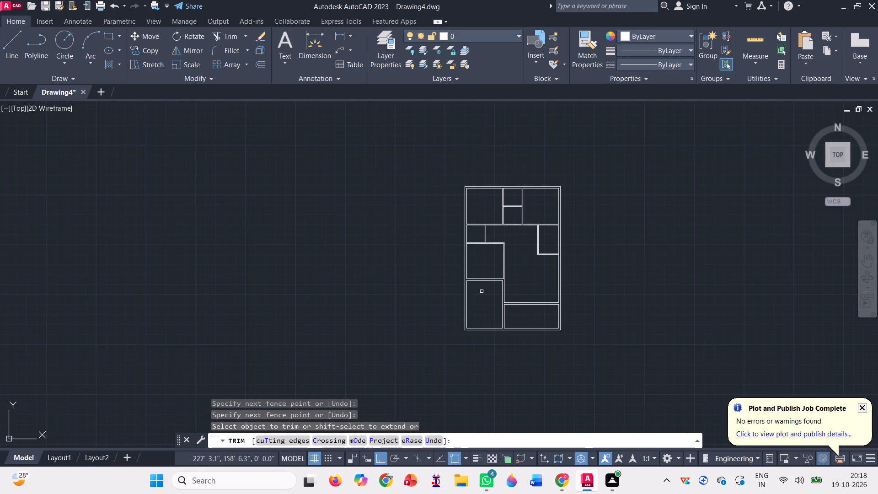
# Trim the short line between the two right-wall lines at the lower-right corner of the middle-left room.
pyautogui.scroll(2, 481, 297)
pyautogui.scroll(2, 526, 242)
pyautogui.scroll(3, 584, 270)
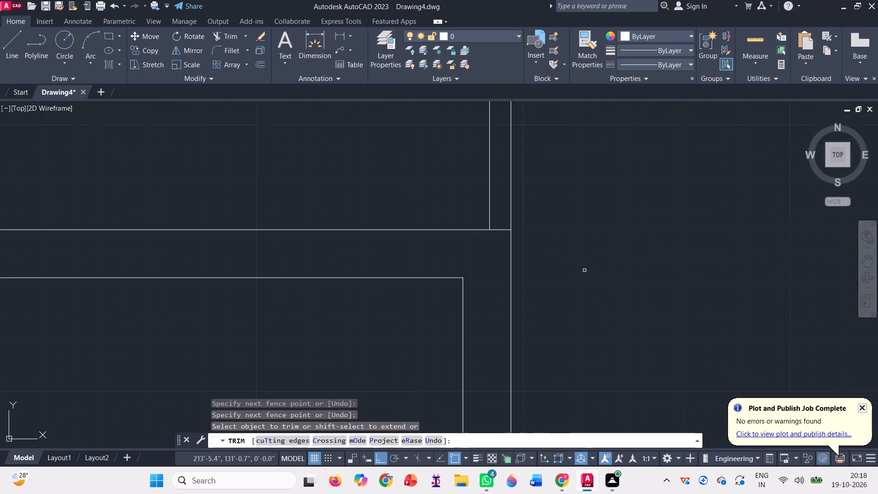
pyautogui.scroll(3, 504, 222)
pyautogui.click(503, 228)
pyautogui.click(502, 291)
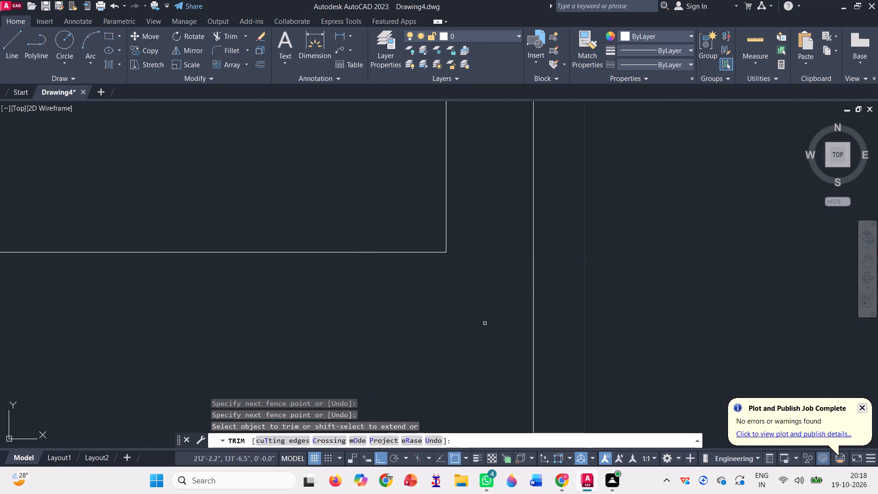
# Trim the left outer wall's inner line between the two lines of the middle-left room's top wall.
pyautogui.scroll(-7, 480, 320)
pyautogui.scroll(2, 354, 166)
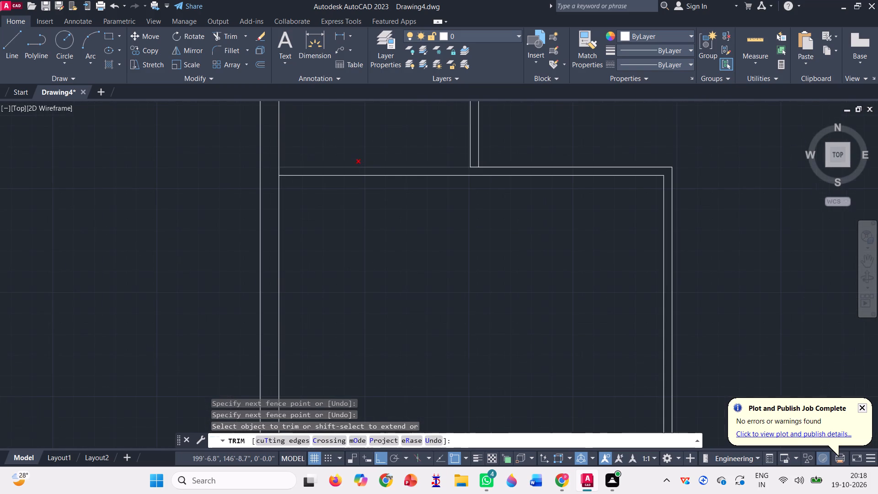
pyautogui.scroll(3, 296, 173)
pyautogui.click(204, 162)
pyautogui.click(230, 165)
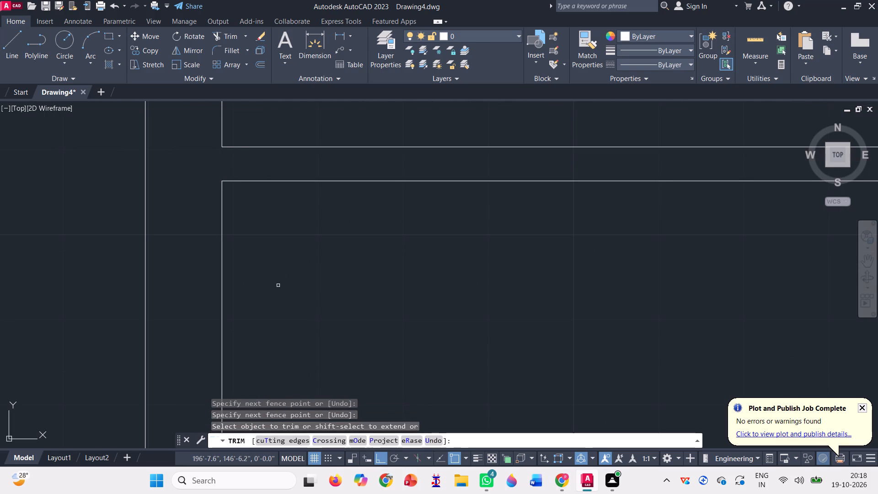
# Trim the middle-left room's top wall line between the two vertical partition lines and finish trimming.
pyautogui.scroll(-1, 307, 288)
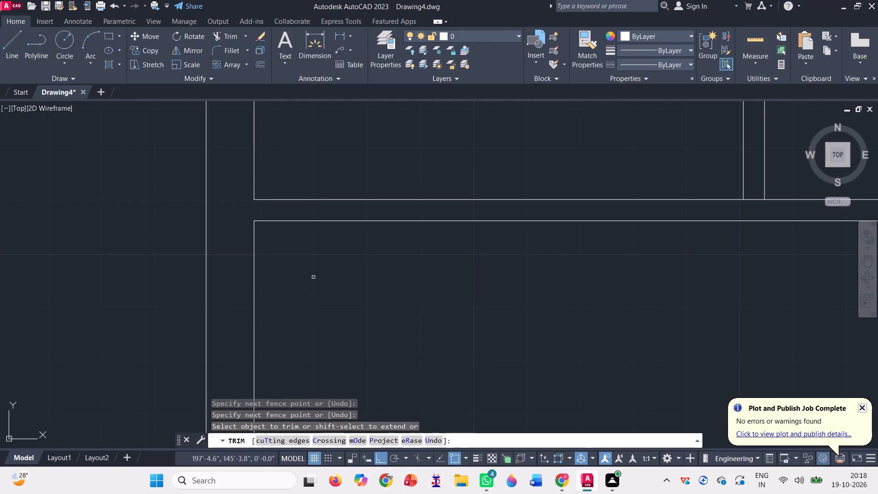
pyautogui.scroll(-1, 268, 281)
pyautogui.scroll(3, 575, 226)
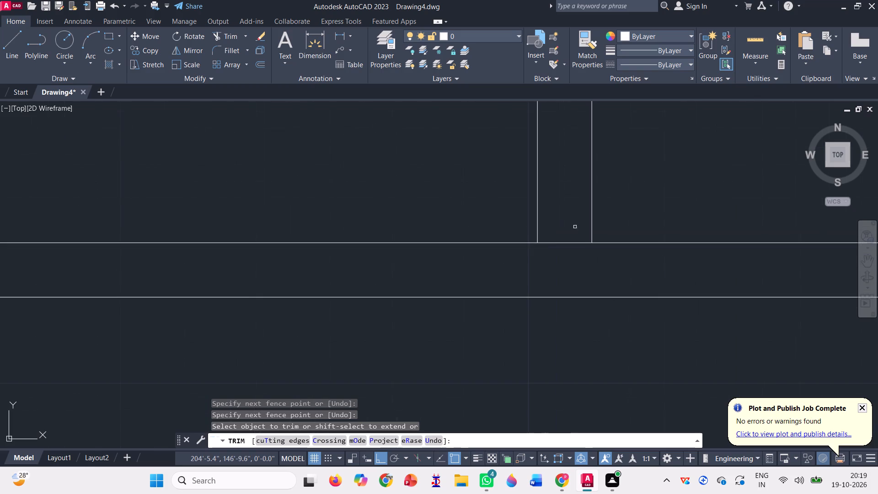
pyautogui.click(546, 255)
pyautogui.click(552, 231)
pyautogui.scroll(-5, 530, 272)
pyautogui.scroll(-2, 371, 279)
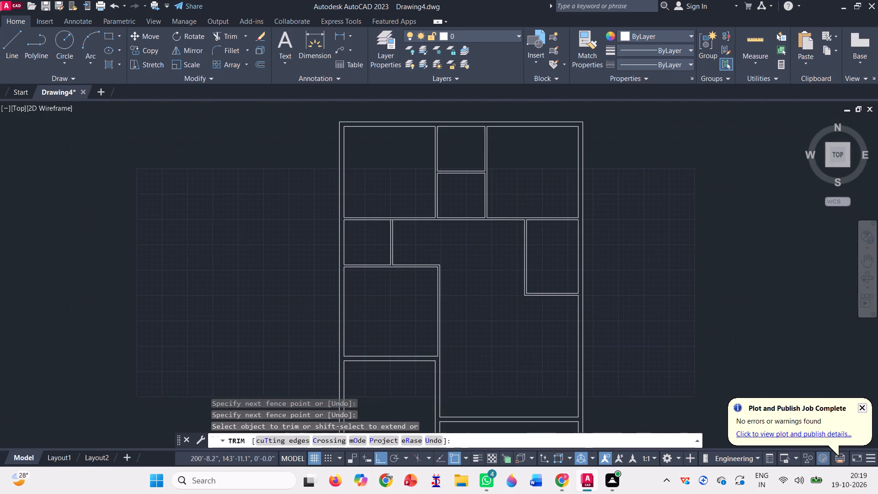
pyautogui.scroll(-1, 446, 241)
pyautogui.press('Escape')
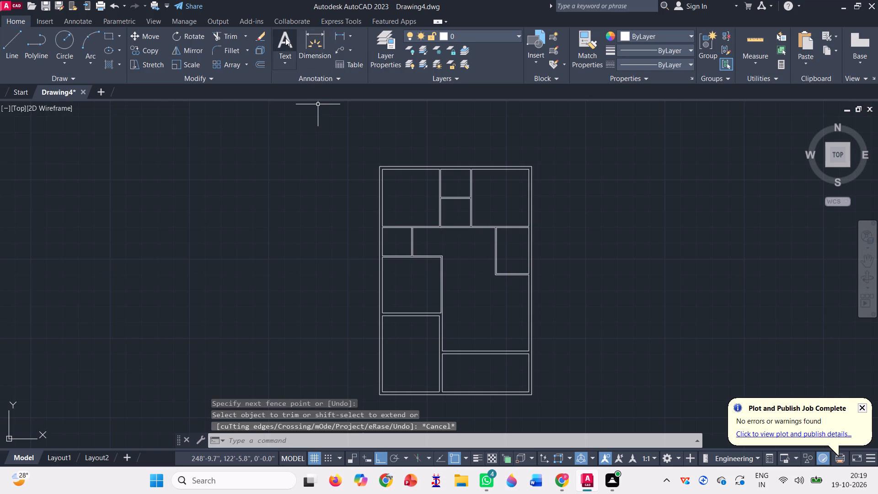
# Extend the lower-left room's top wall line to the outer line of the left outer wall.
pyautogui.click(247, 38)
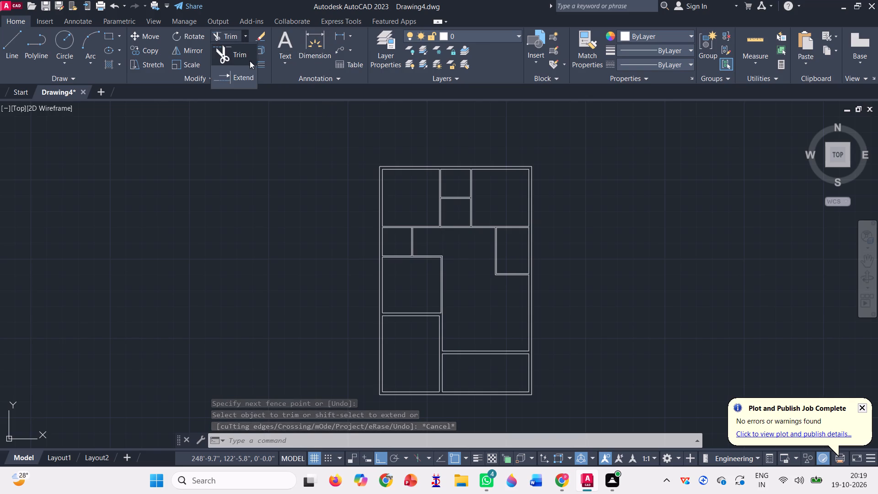
pyautogui.click(243, 76)
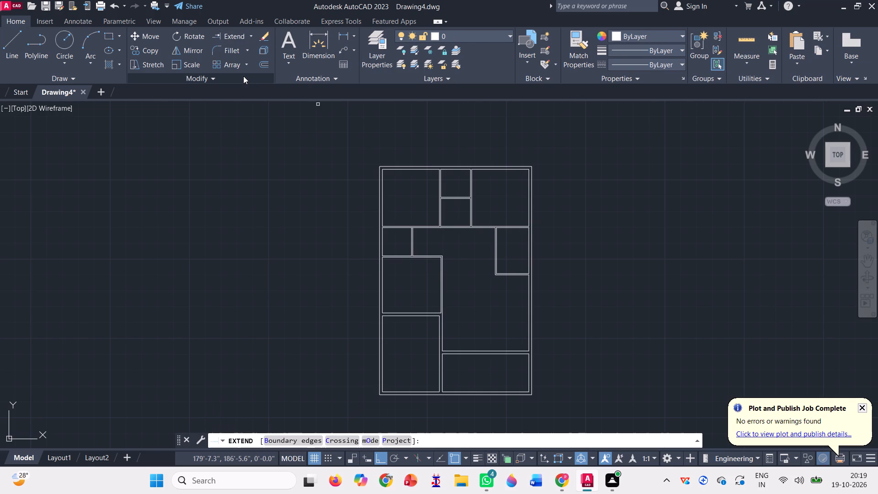
pyautogui.scroll(-2, 348, 75)
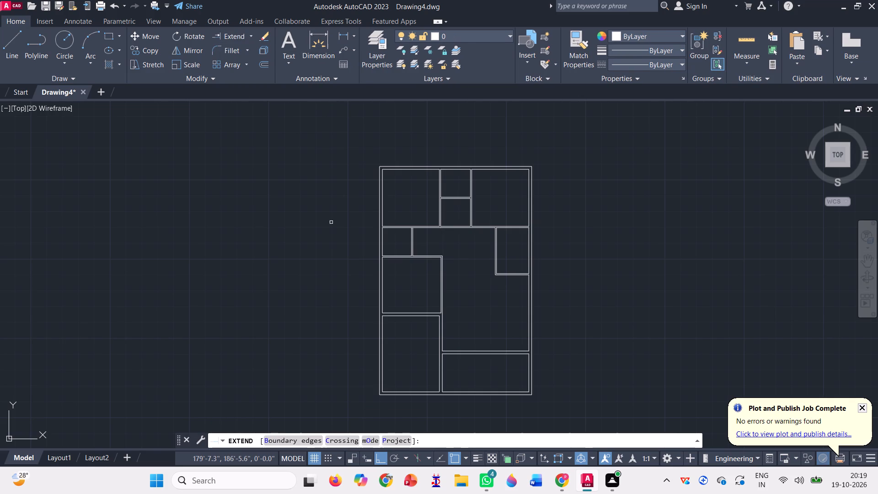
pyautogui.scroll(4, 389, 324)
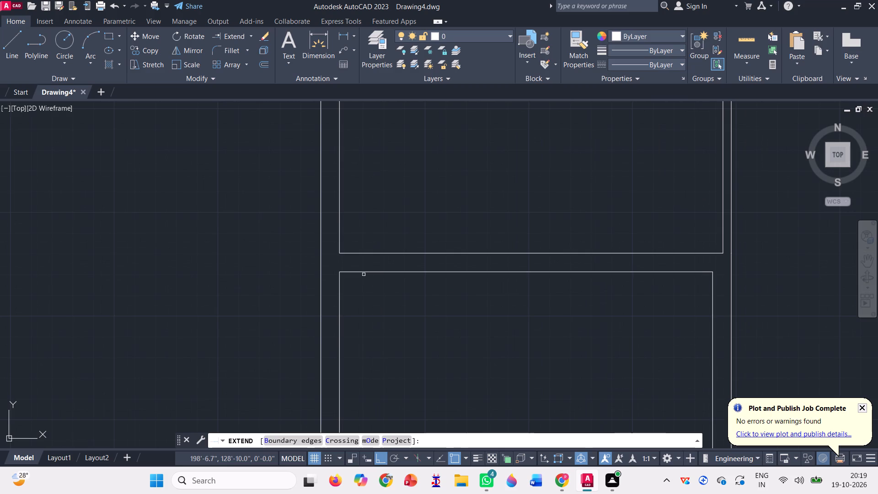
pyautogui.click(356, 272)
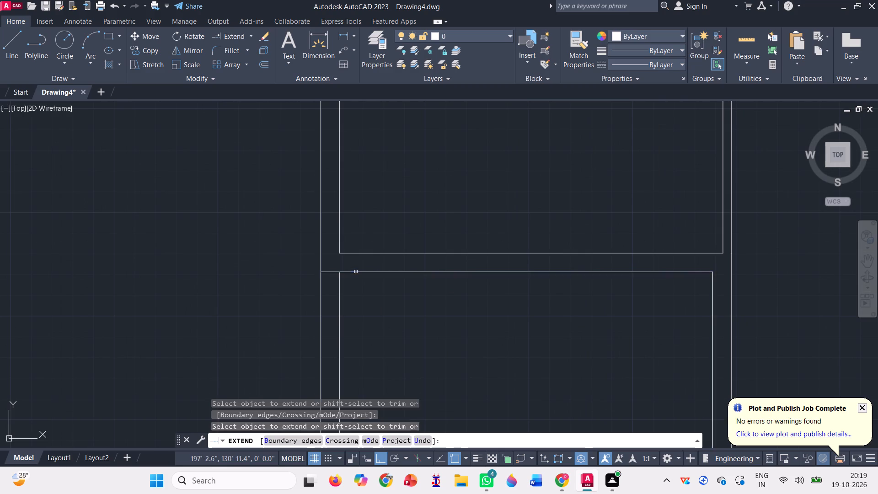
# Extend the lower-left room's right-hand wall line down to the outer line of the bottom outer wall.
pyautogui.scroll(-2, 353, 237)
pyautogui.scroll(-1, 460, 273)
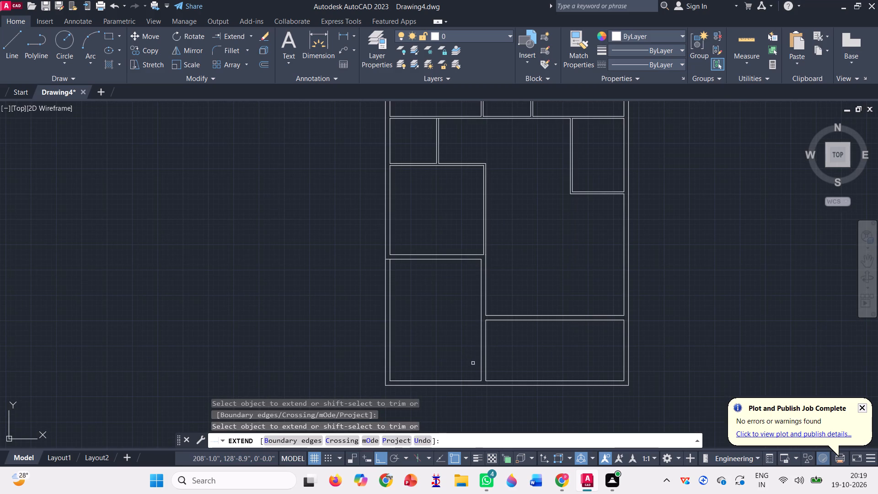
pyautogui.click(481, 369)
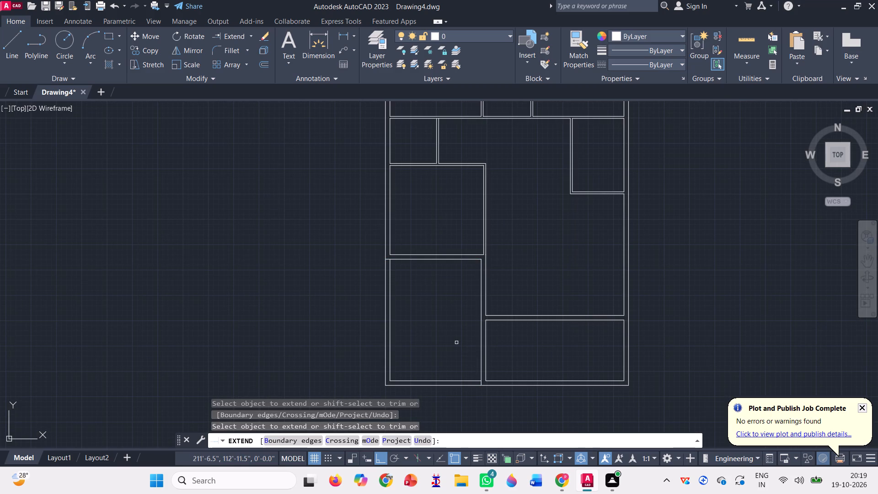
pyautogui.press('space')
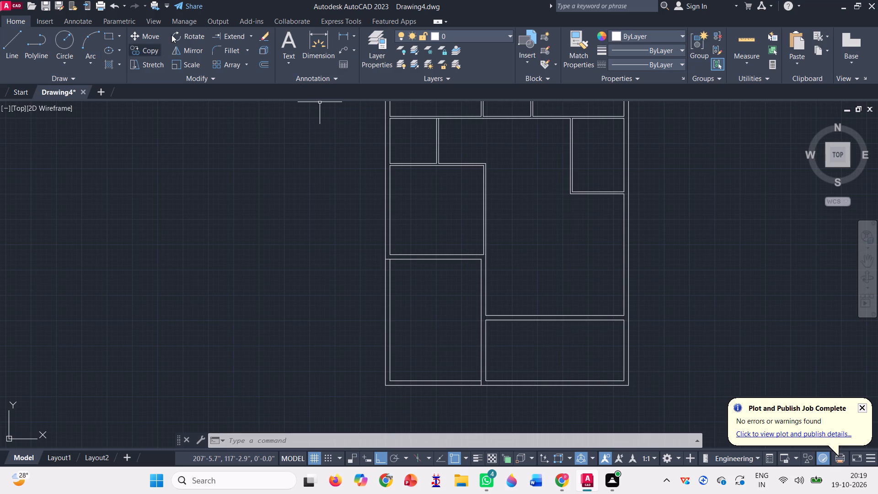
# Move both horizontal lines of the lower-right room's top wall straight up about 6'-2".
pyautogui.click(157, 38)
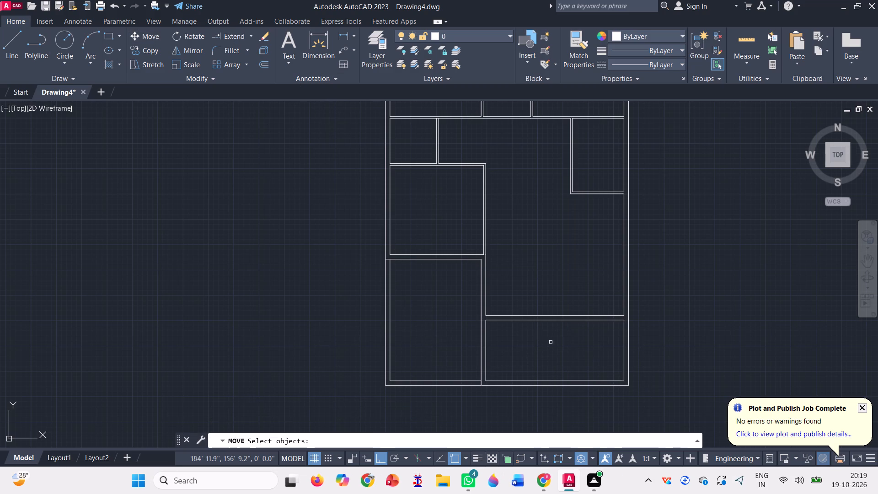
pyautogui.click(560, 344)
pyautogui.click(522, 294)
pyautogui.press('space')
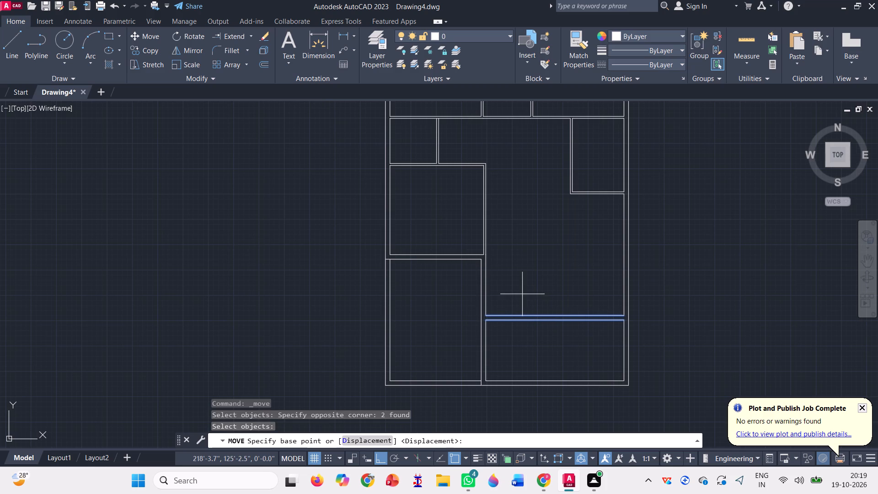
pyautogui.scroll(2, 646, 220)
pyautogui.scroll(-2, 573, 326)
pyautogui.click(578, 368)
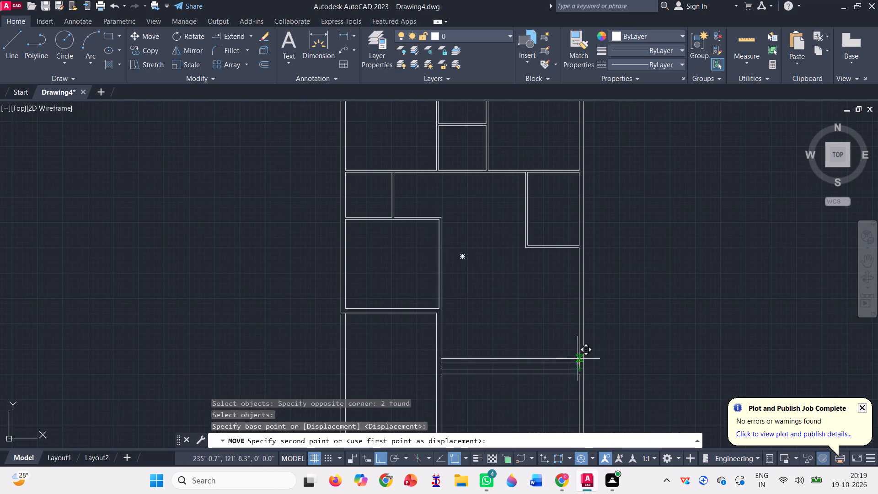
pyautogui.click(568, 332)
pyautogui.scroll(-1, 539, 297)
pyautogui.scroll(1, 493, 365)
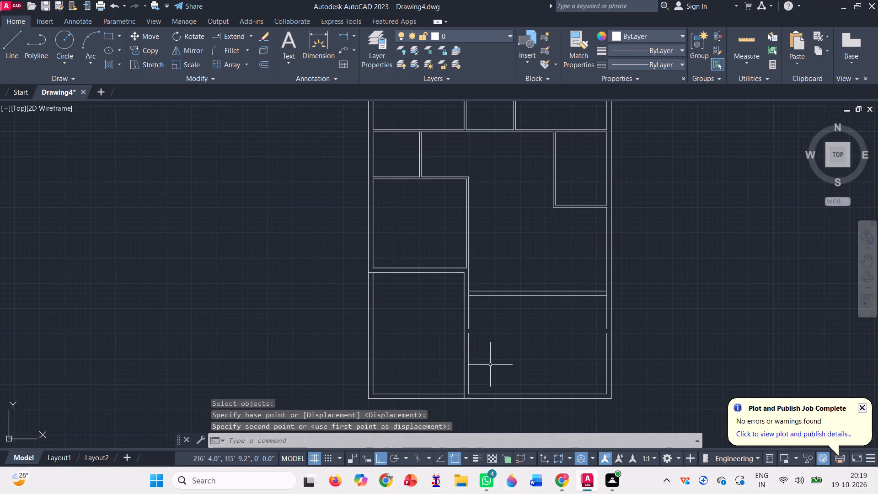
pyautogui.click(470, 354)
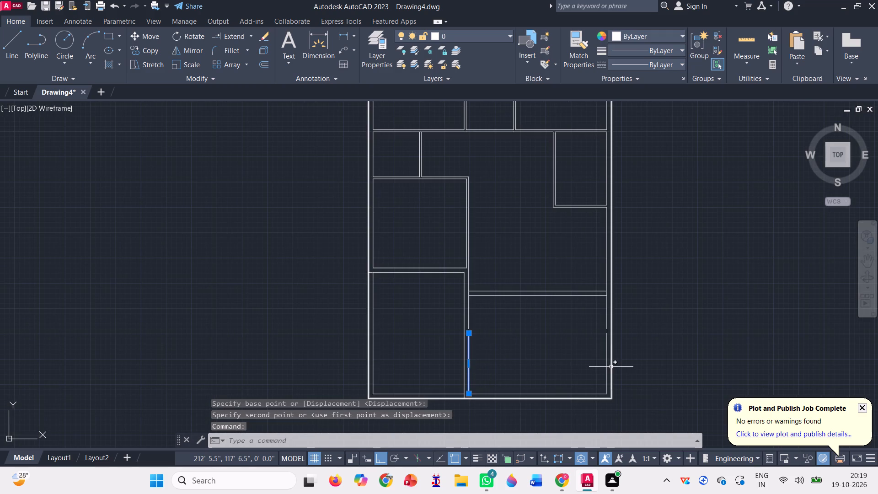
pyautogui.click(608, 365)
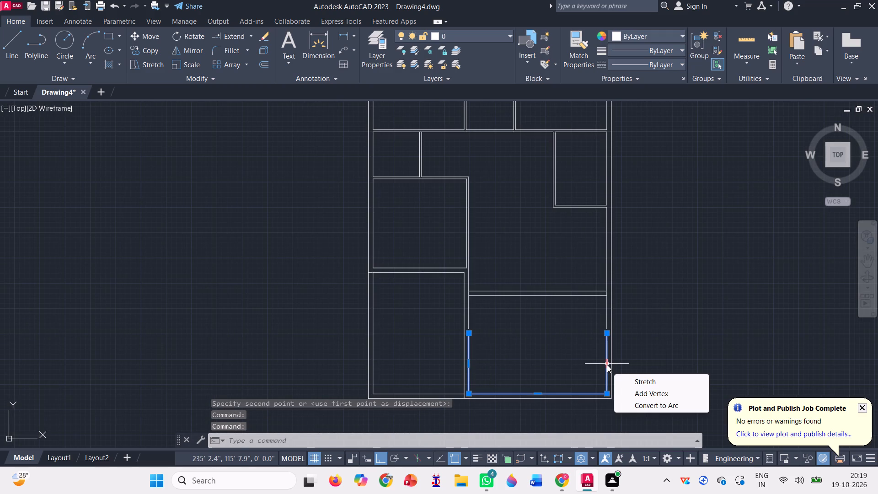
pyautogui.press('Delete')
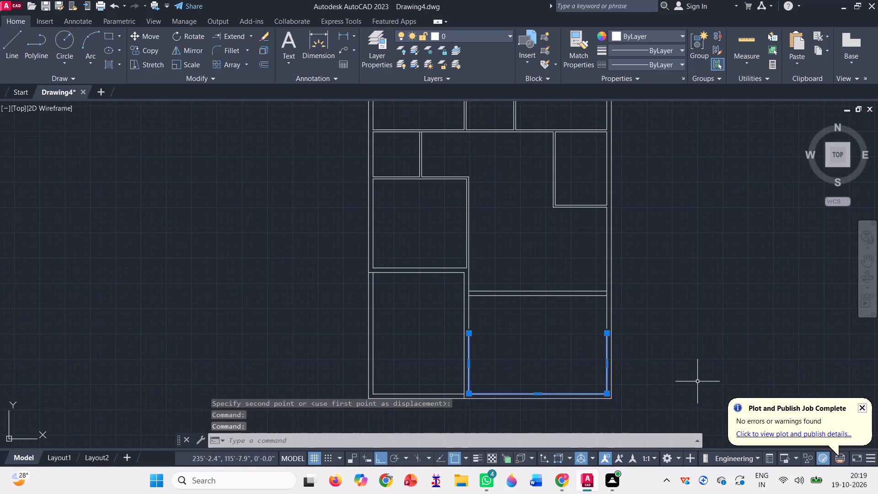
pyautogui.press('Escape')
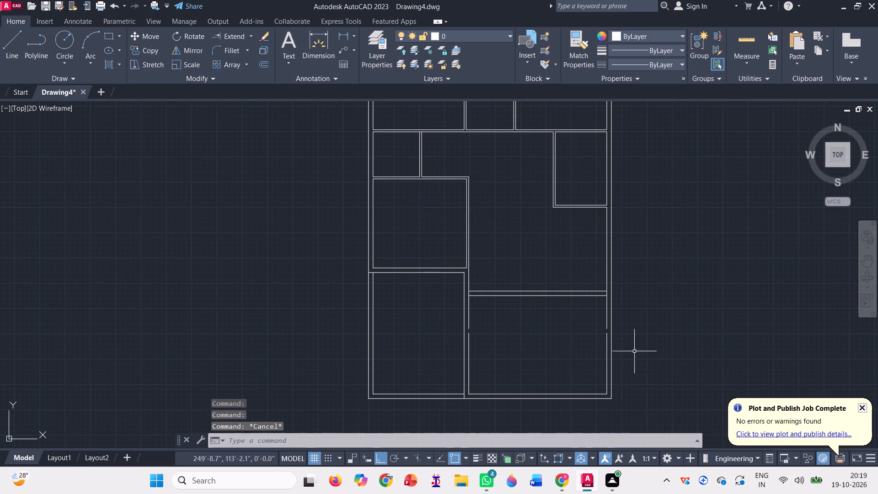
# Erase the short left wall line in the lower part of the lower-right room.
pyautogui.click(468, 367)
pyautogui.press('Delete')
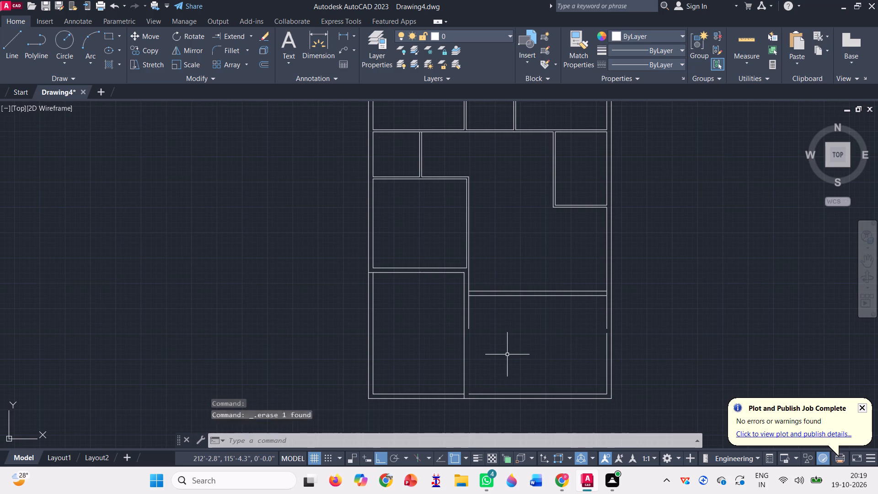
# Extend the two broken-off side wall lines of the lower-right room down to its bottom wall line.
pyautogui.click(227, 35)
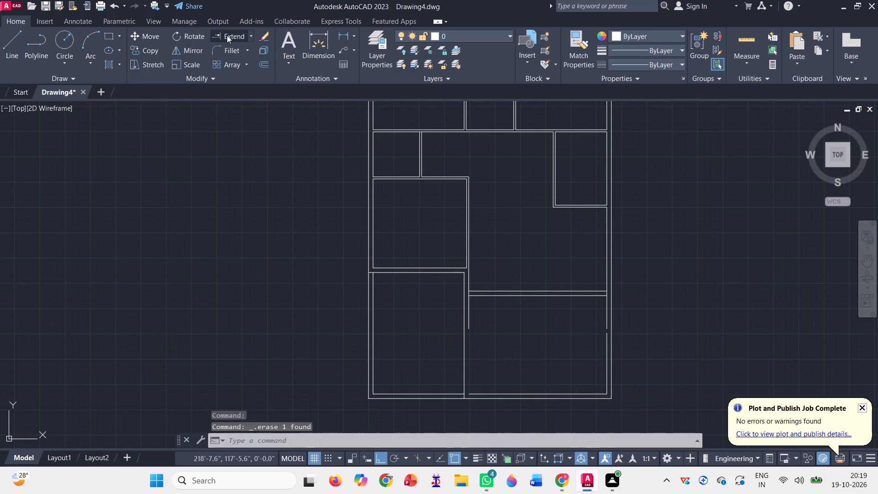
pyautogui.click(468, 318)
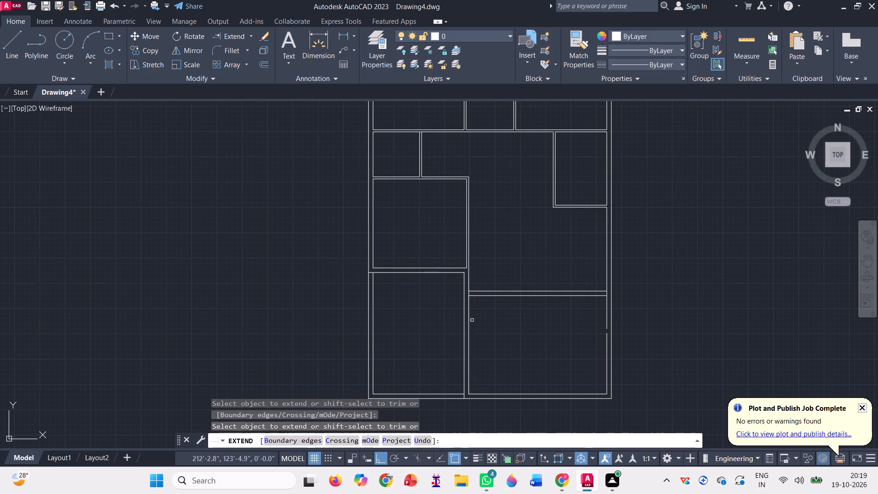
pyautogui.click(607, 322)
pyautogui.press('space')
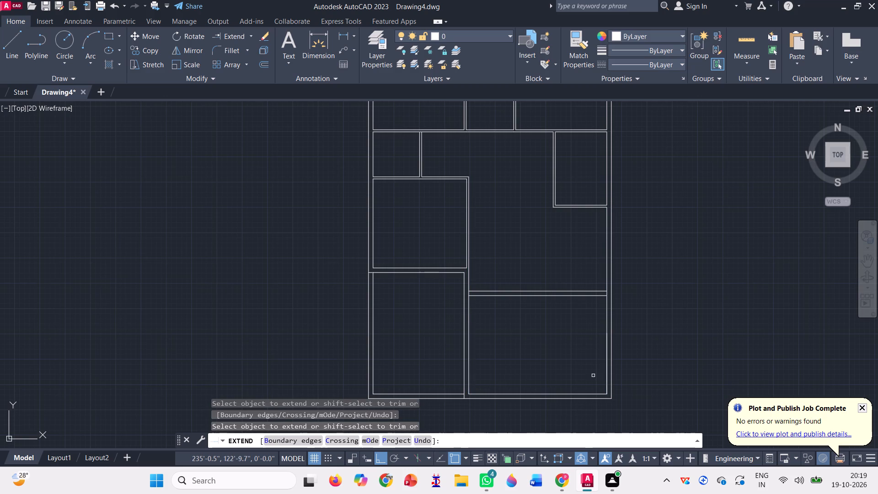
# Erase the old polyline along the bottom and right sides of the lower-right room.
pyautogui.click(543, 395)
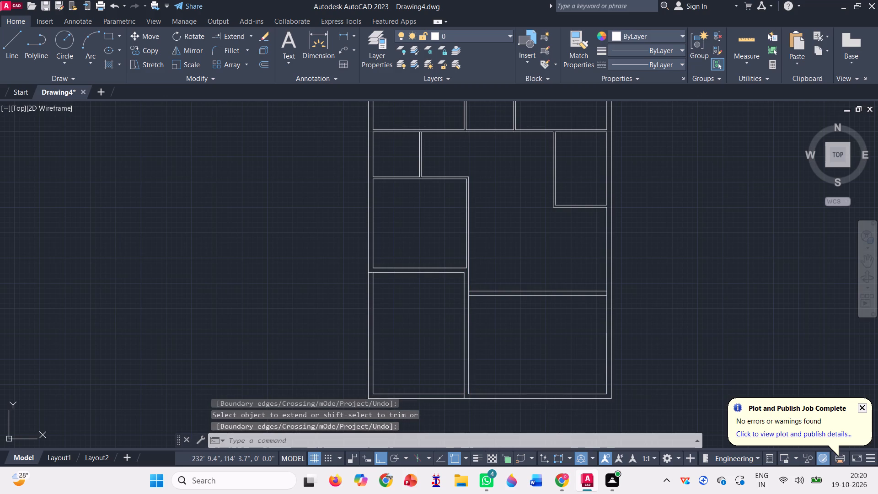
pyautogui.press('Delete')
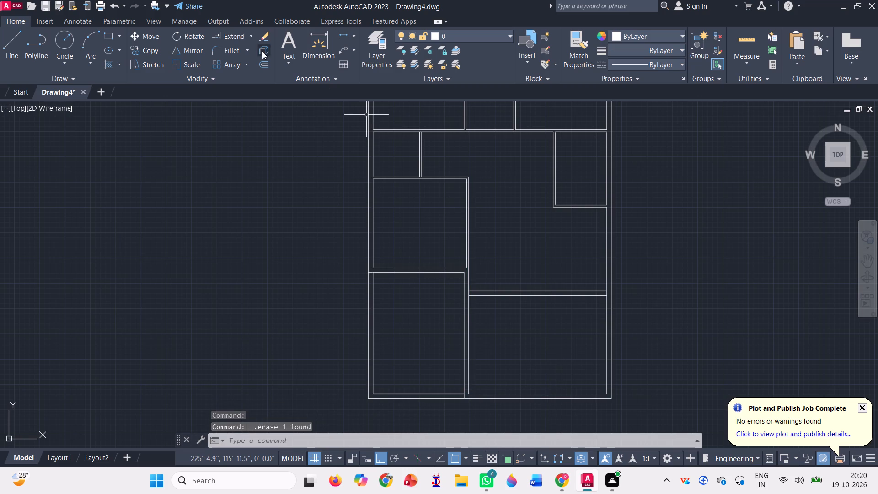
# Draw a horizontal line joining the lower ends of the lower-right room's left and right wall lines.
pyautogui.click(8, 43)
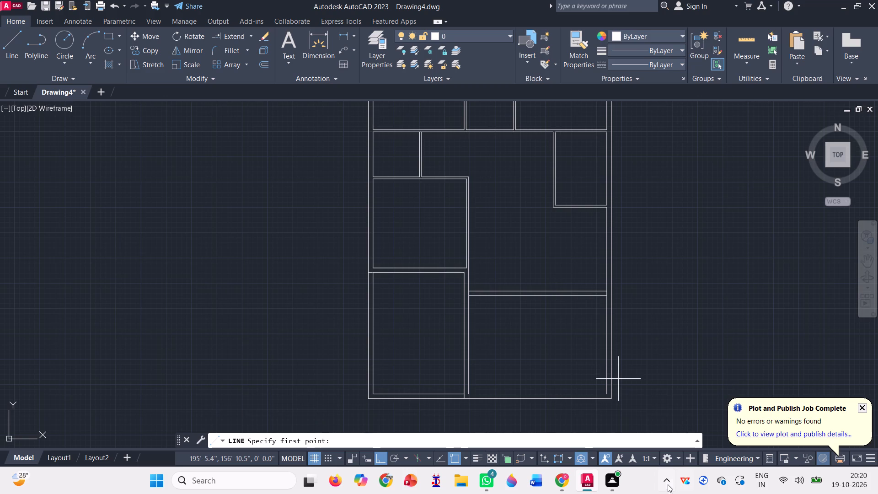
pyautogui.scroll(3, 668, 487)
pyautogui.scroll(1, 508, 417)
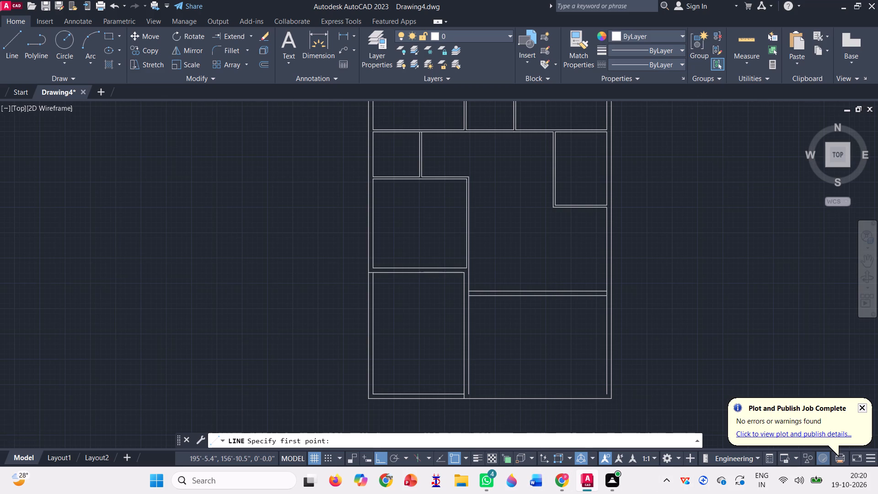
pyautogui.click(447, 381)
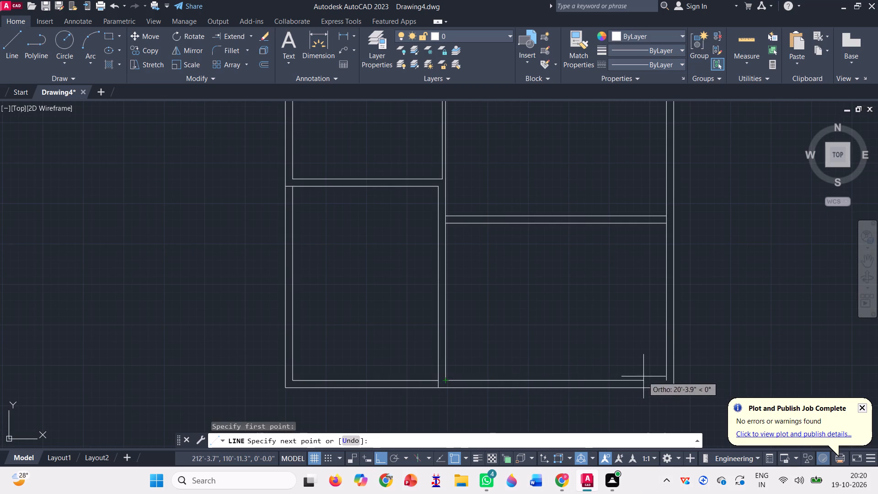
pyautogui.click(667, 383)
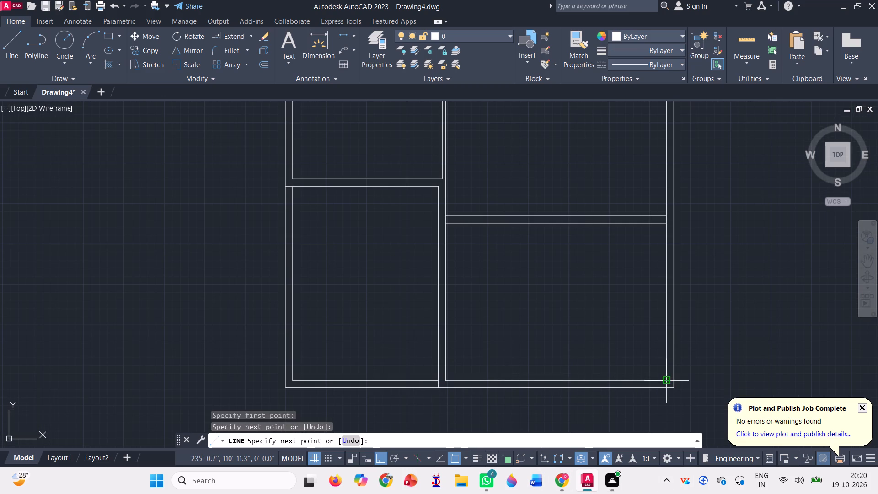
pyautogui.press('space')
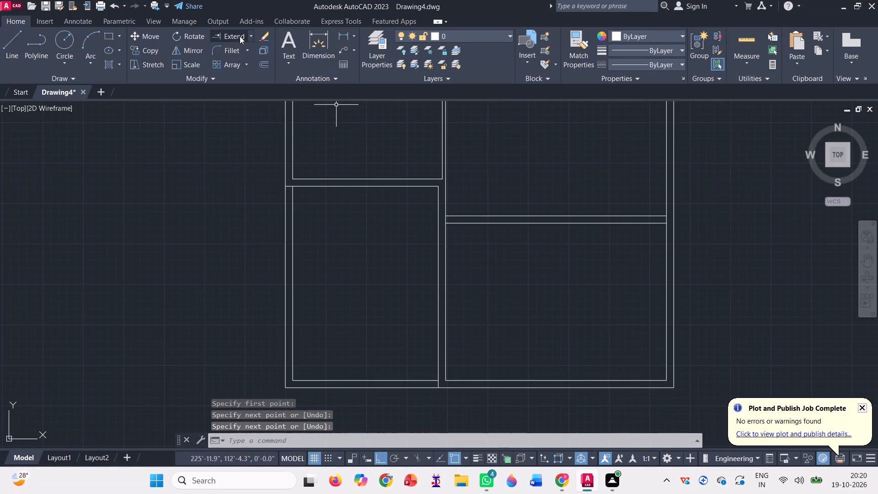
# Trim the vertical wall line between the two lines of the lower-right room's top wall at its left end.
pyautogui.click(252, 35)
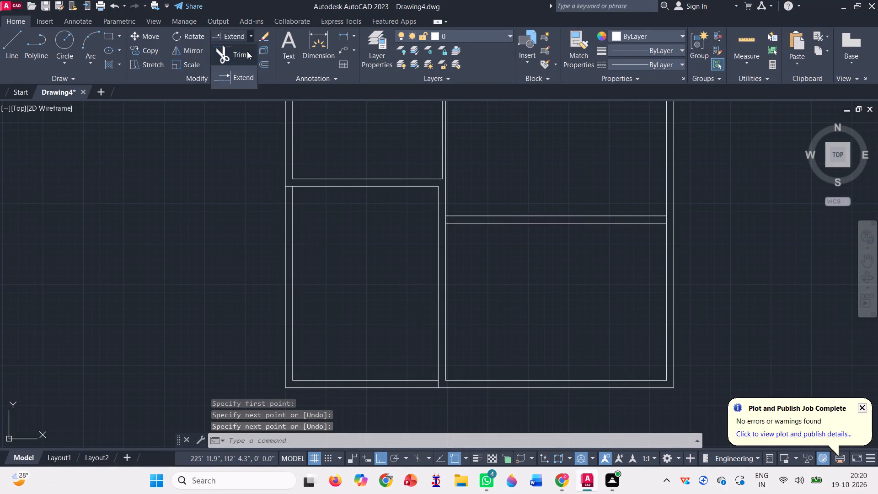
pyautogui.click(237, 57)
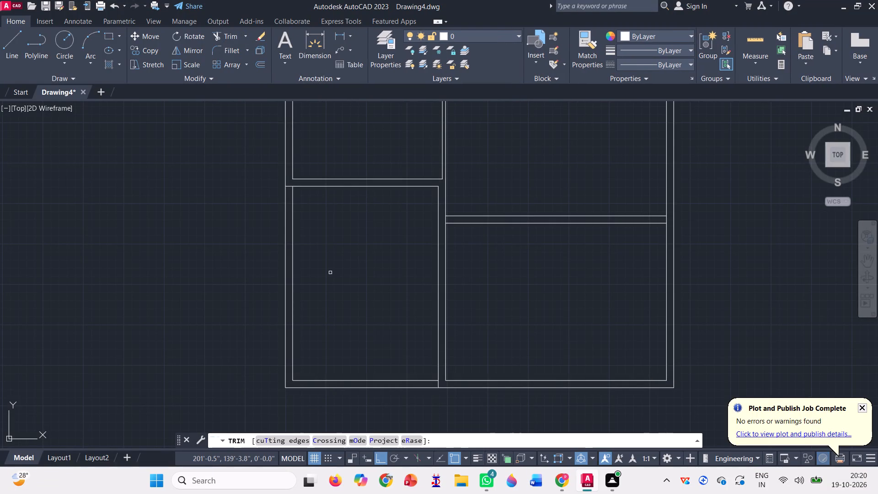
pyautogui.scroll(2, 300, 196)
pyautogui.scroll(-2, 300, 196)
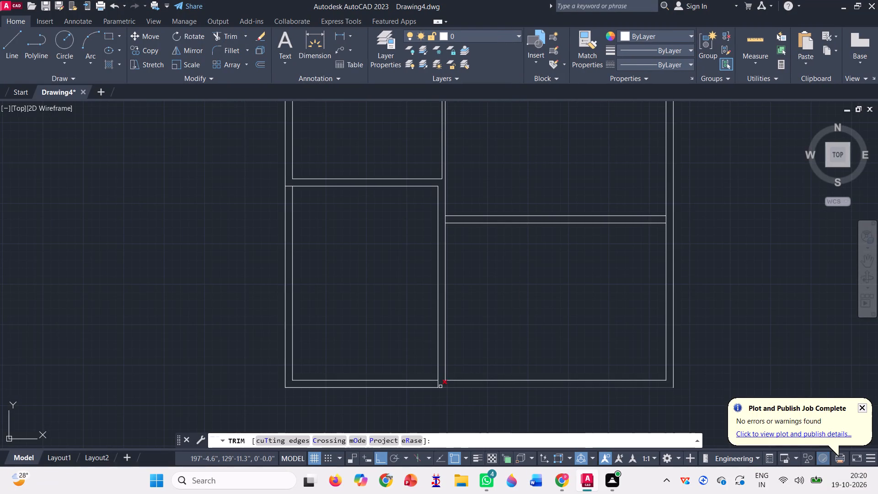
pyautogui.scroll(-2, 421, 405)
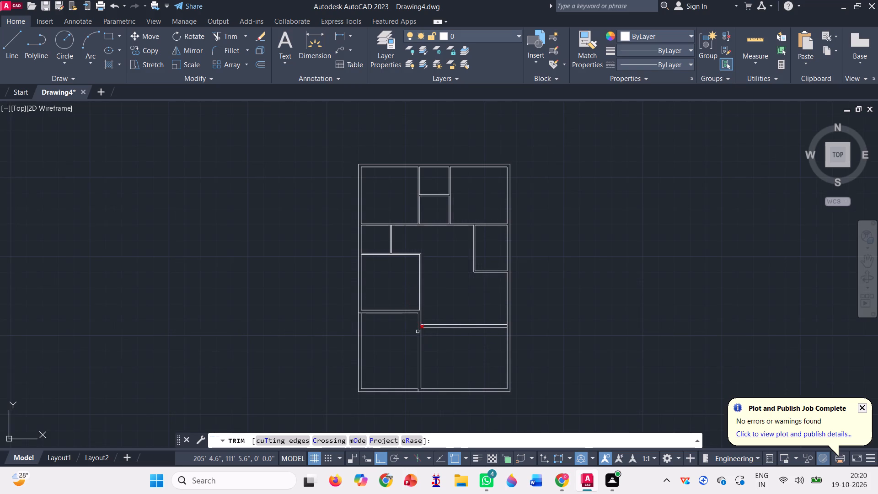
pyautogui.scroll(2, 380, 237)
pyautogui.scroll(-2, 412, 247)
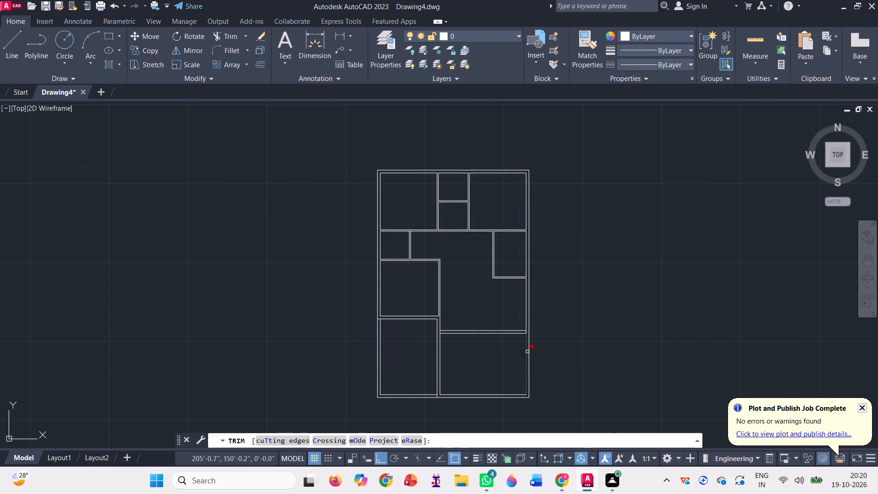
pyautogui.scroll(2, 476, 344)
pyautogui.scroll(3, 376, 322)
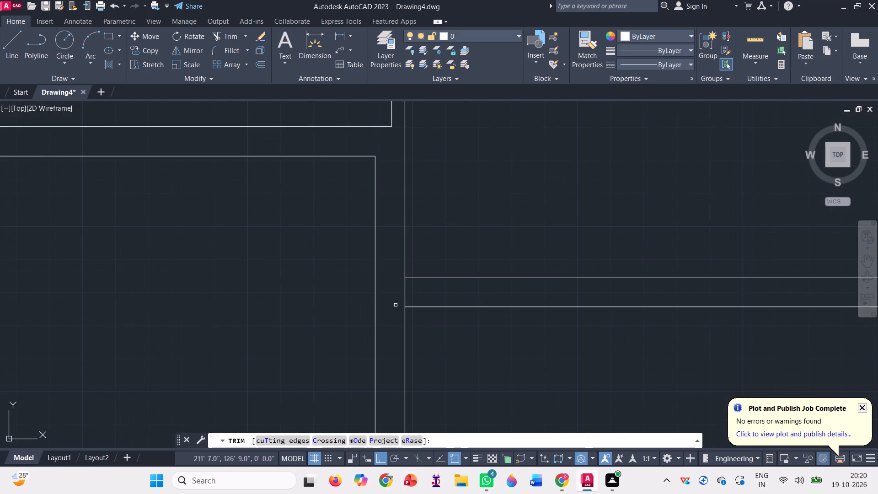
pyautogui.click(400, 298)
pyautogui.click(418, 294)
pyautogui.scroll(-4, 361, 308)
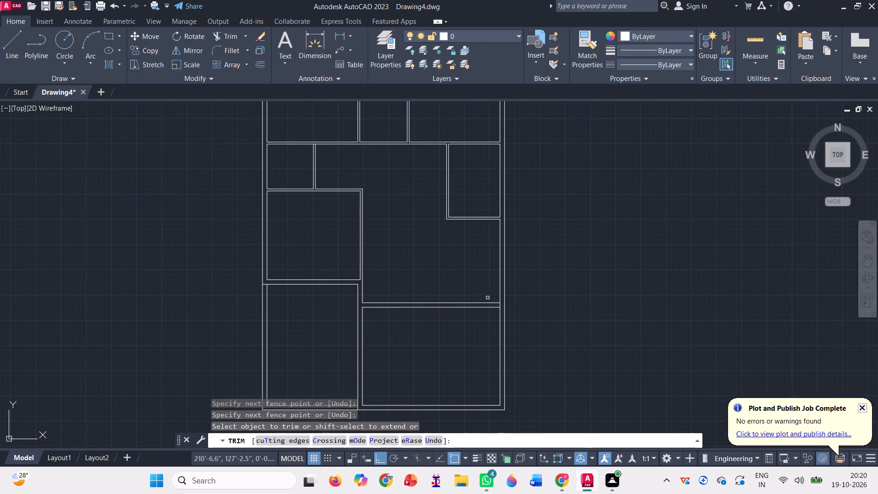
# Trim the vertical wall line between the two lines of the lower-right room's top wall at its right end.
pyautogui.scroll(3, 492, 297)
pyautogui.scroll(2, 515, 330)
pyautogui.click(525, 338)
pyautogui.click(568, 321)
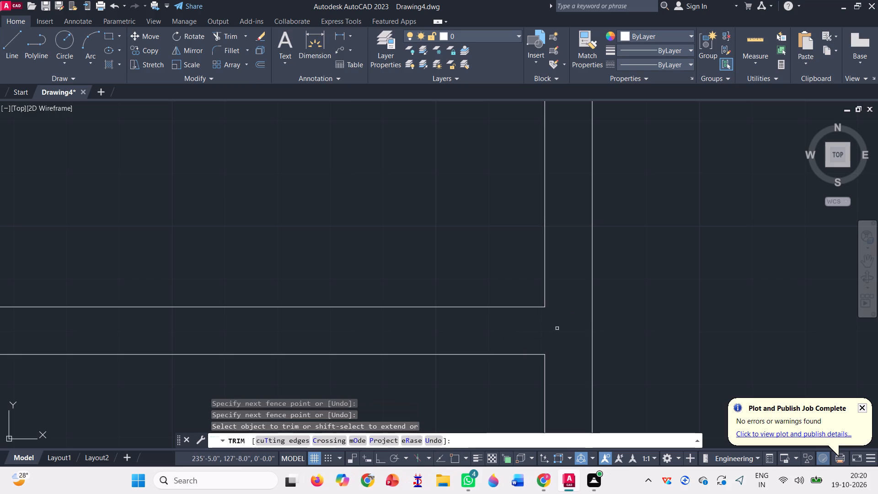
pyautogui.scroll(-6, 547, 334)
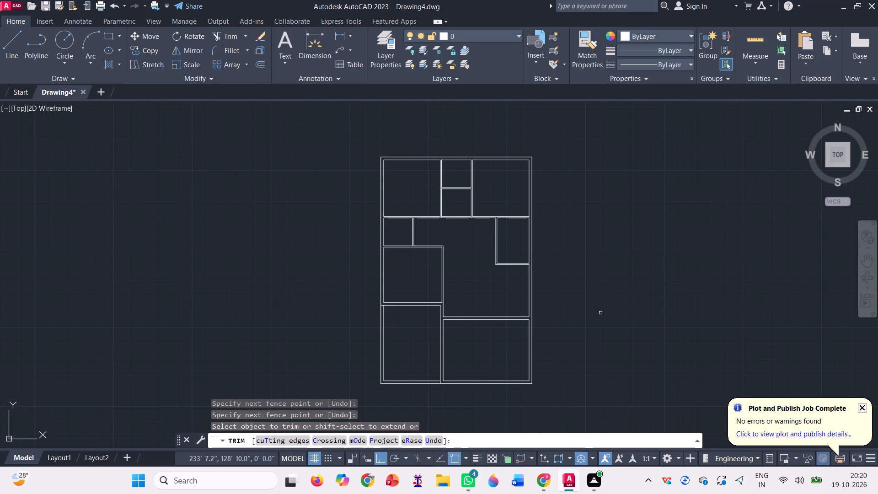
pyautogui.press('Escape')
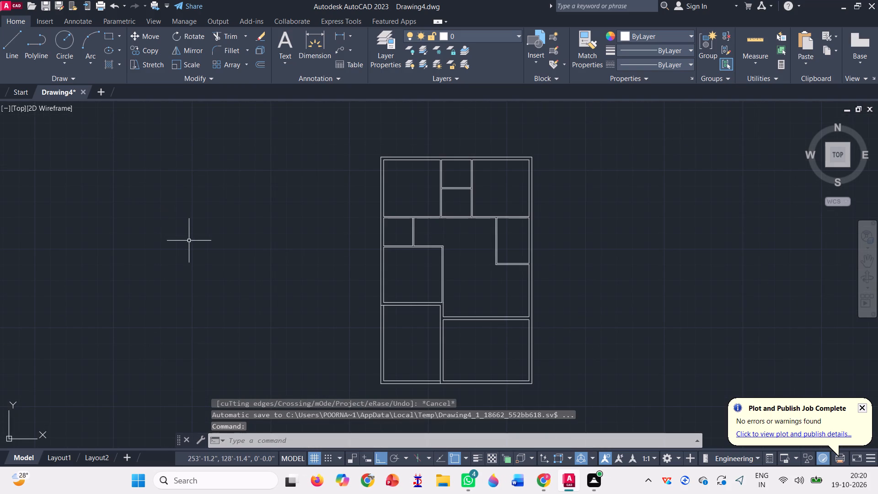
# Draw a closed 3' by 4" horizontal rectangle with lines in the empty space to the right of the floor plan's upper part.
pyautogui.scroll(-1, 190, 241)
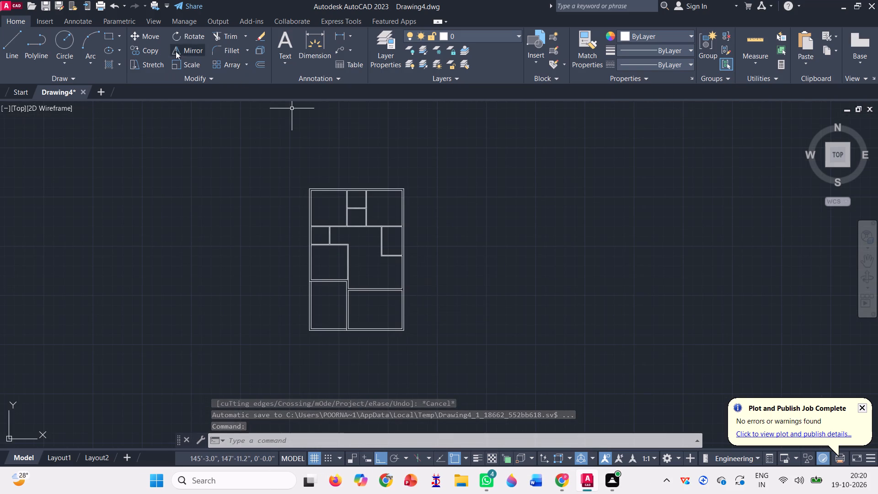
pyautogui.click(11, 45)
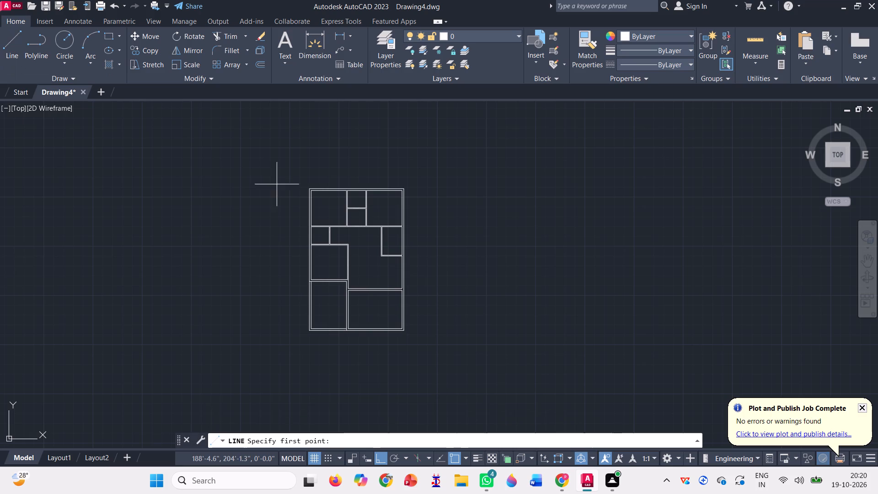
pyautogui.click(432, 201)
pyautogui.write("3'")
pyautogui.press('Return')
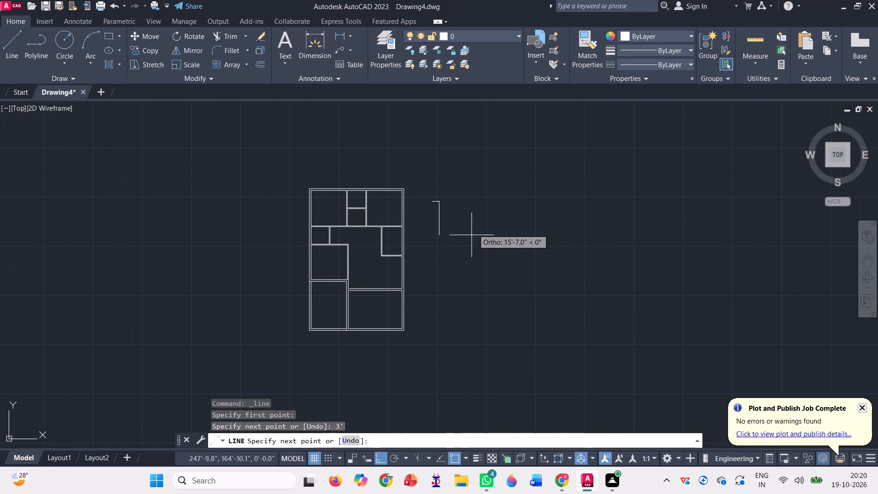
pyautogui.write("0'")
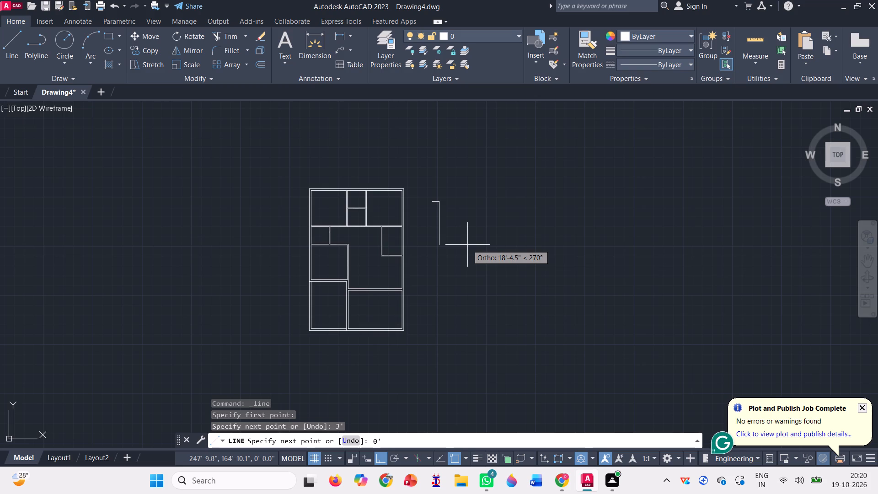
pyautogui.press('4')
pyautogui.hotkey('shift', '"')
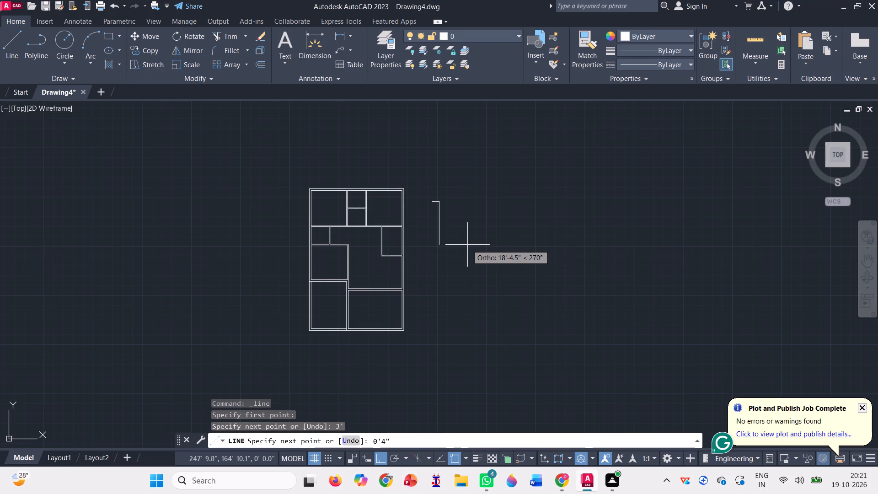
pyautogui.press('Return')
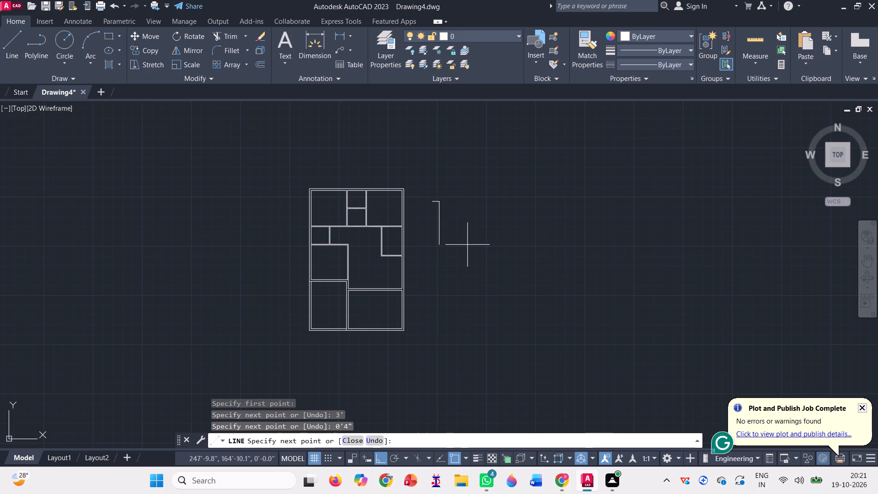
pyautogui.press('2')
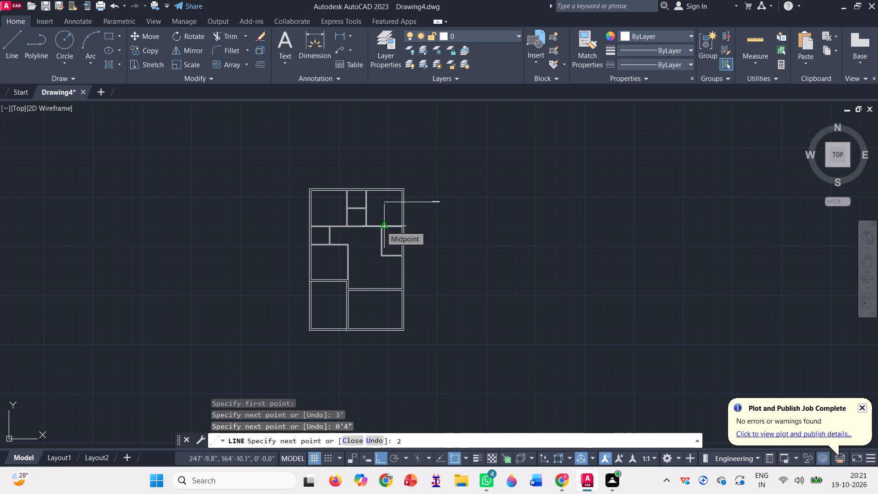
pyautogui.press('BackSpace')
pyautogui.write("3'")
pyautogui.press('Return')
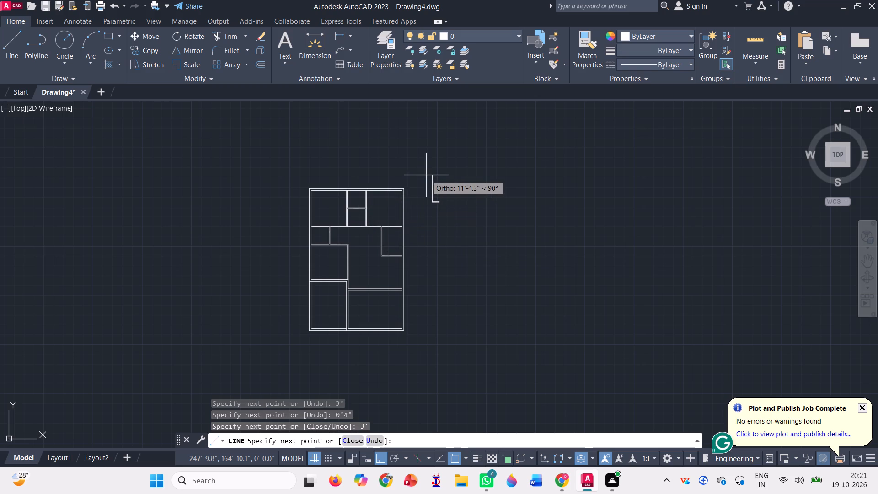
pyautogui.write("0'")
pyautogui.write("4'")
pyautogui.press('Return')
pyautogui.press('Return')
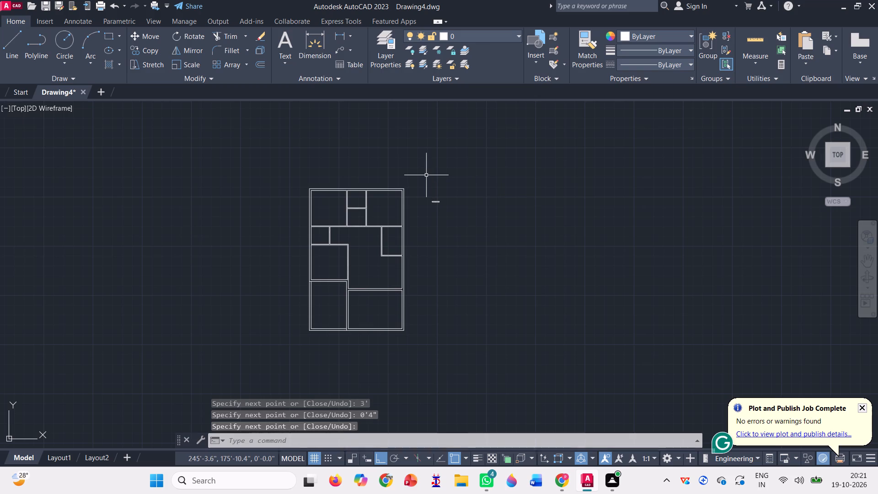
# Join the four lines of the 3' by 4" rectangle into one polyline.
pyautogui.click(453, 228)
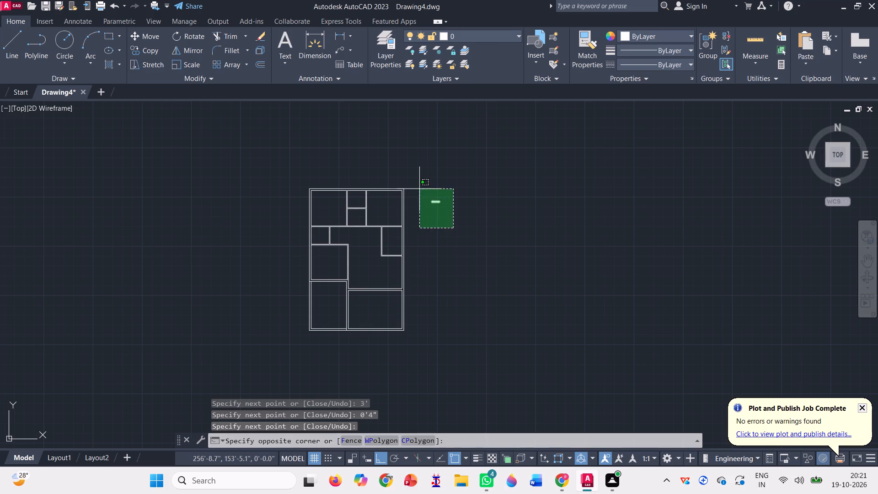
pyautogui.click(419, 188)
pyautogui.press('j')
pyautogui.press('Return')
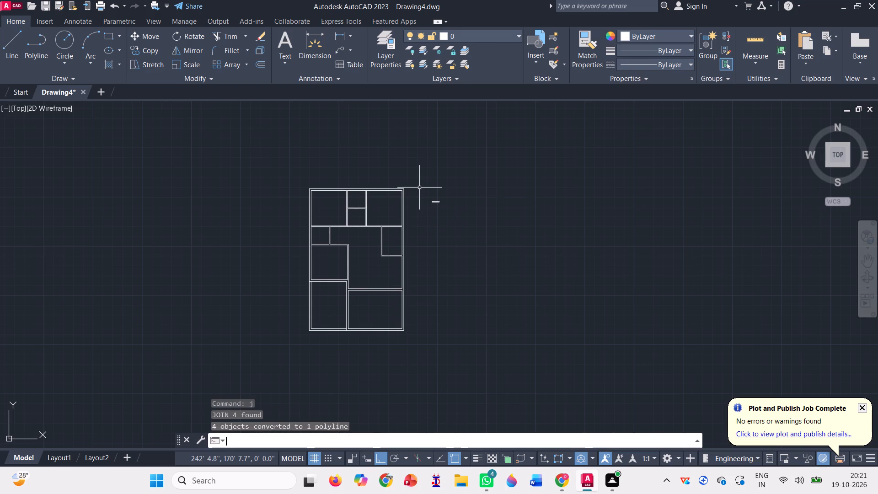
# Draw a closed 2' by 4" horizontal rectangle with lines just below the 3' by 4" rectangle.
pyautogui.click(18, 55)
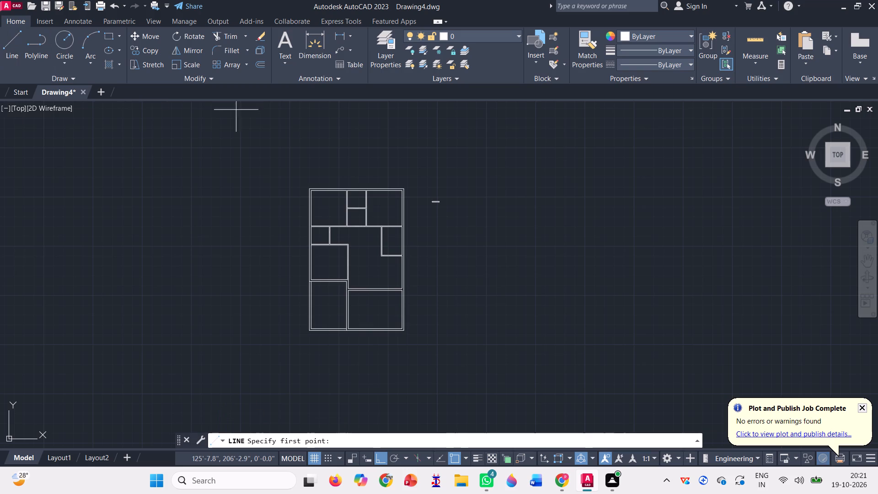
pyautogui.click(442, 227)
pyautogui.write("2'")
pyautogui.press('Return')
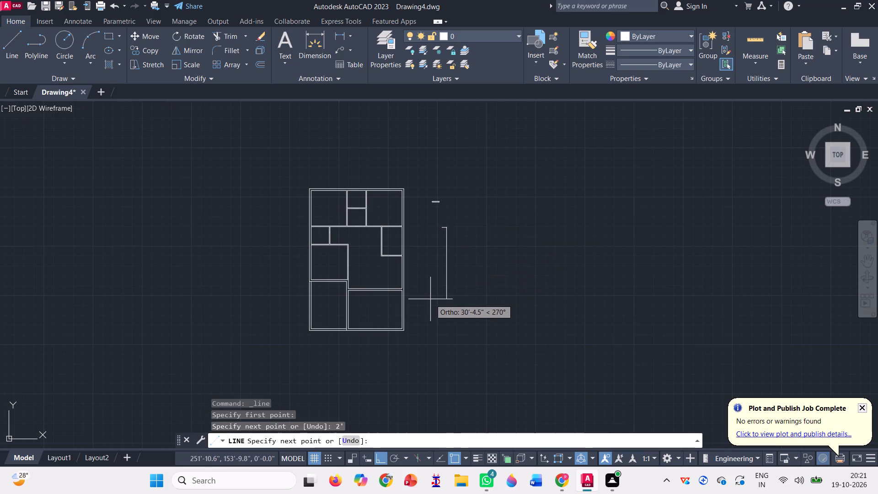
pyautogui.write("0'")
pyautogui.write('4"')
pyautogui.press('Return')
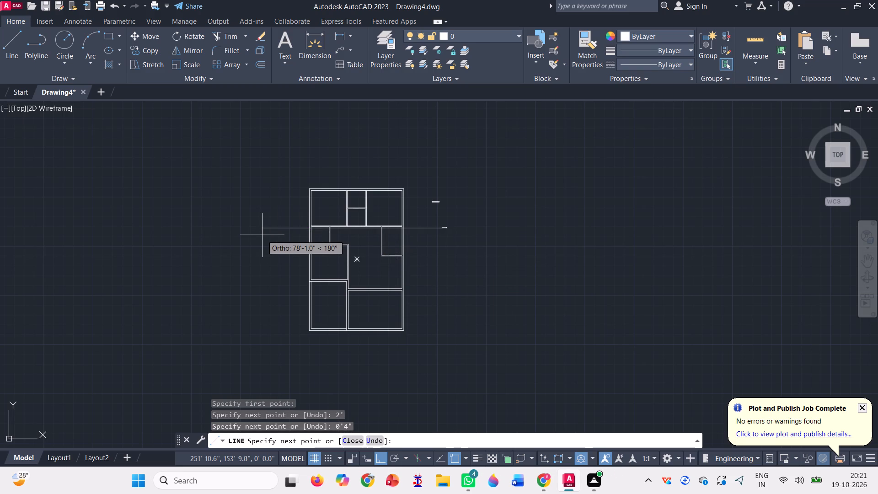
pyautogui.write("2'")
pyautogui.press('Return')
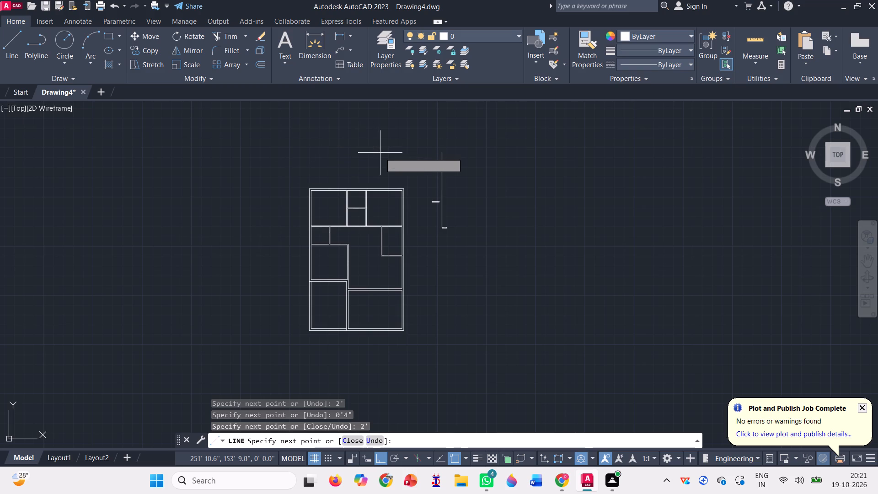
pyautogui.write('0\'4"')
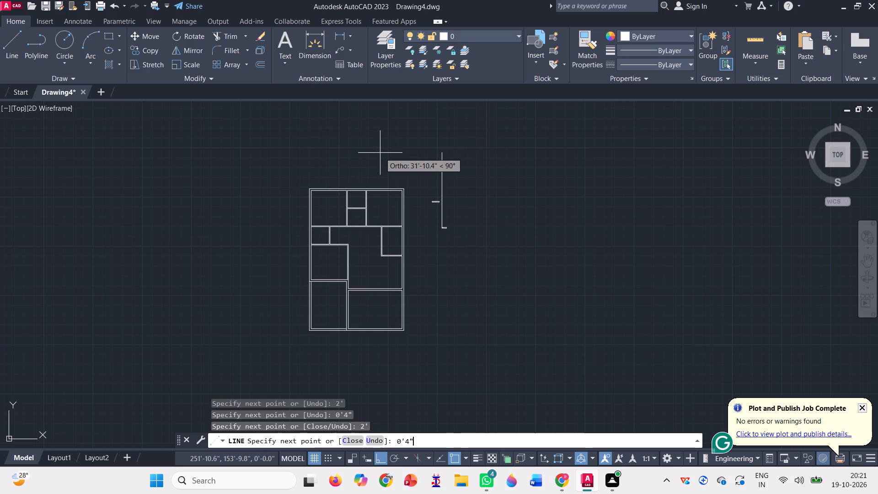
pyautogui.press('Return')
pyautogui.press('Return')
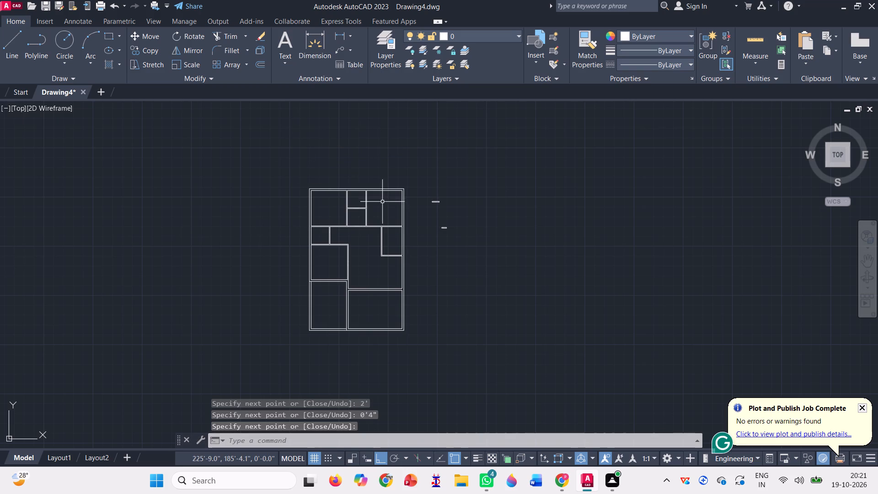
# Join the four lines of the 2' by 4" rectangle into one polyline.
pyautogui.click(472, 244)
pyautogui.click(433, 217)
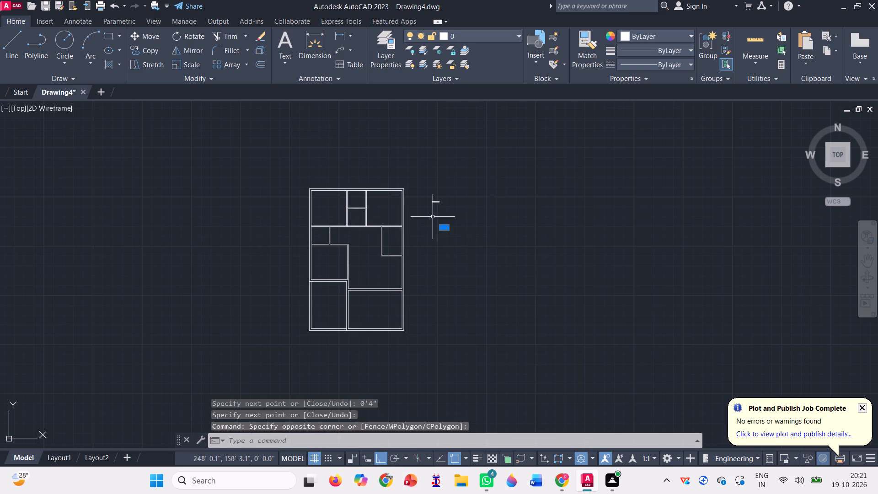
pyautogui.press('j')
pyautogui.press('Return')
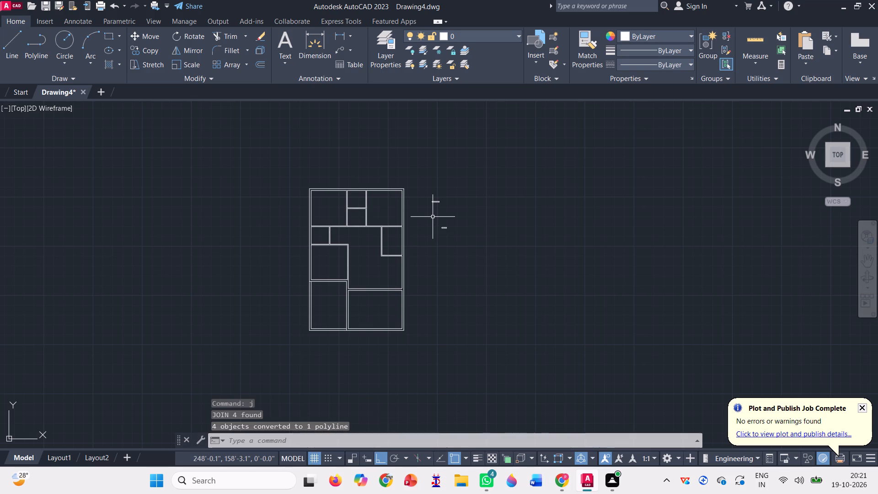
# Draw a closed 5' by 9" horizontal rectangle with lines below the two smaller rectangles beside the floor plan.
pyautogui.click(7, 50)
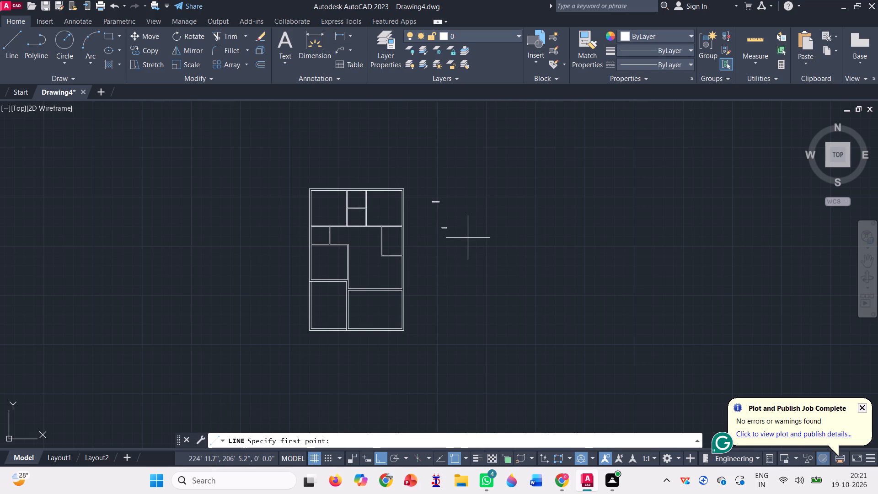
pyautogui.click(454, 273)
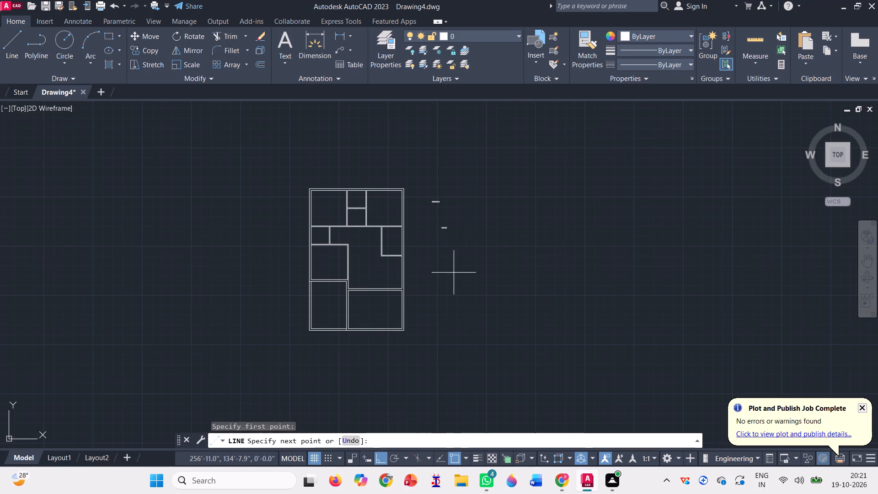
pyautogui.write('5;')
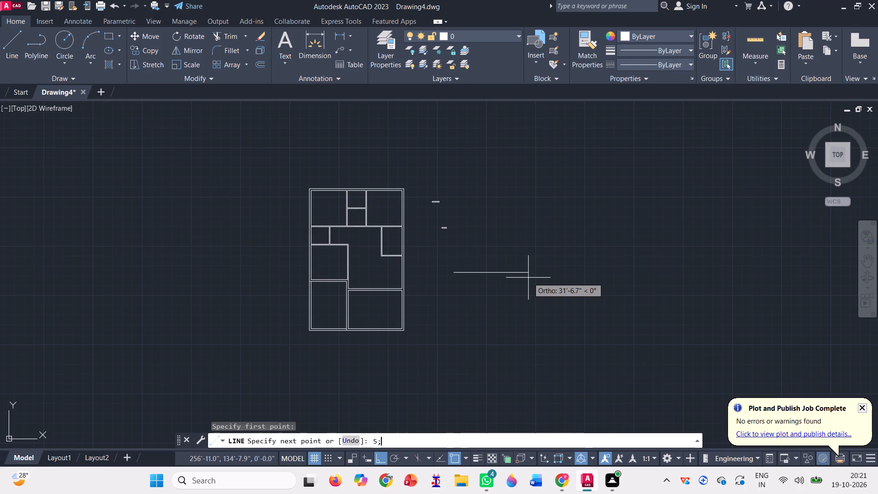
pyautogui.press('BackSpace')
pyautogui.press("'")
pyautogui.press('Return')
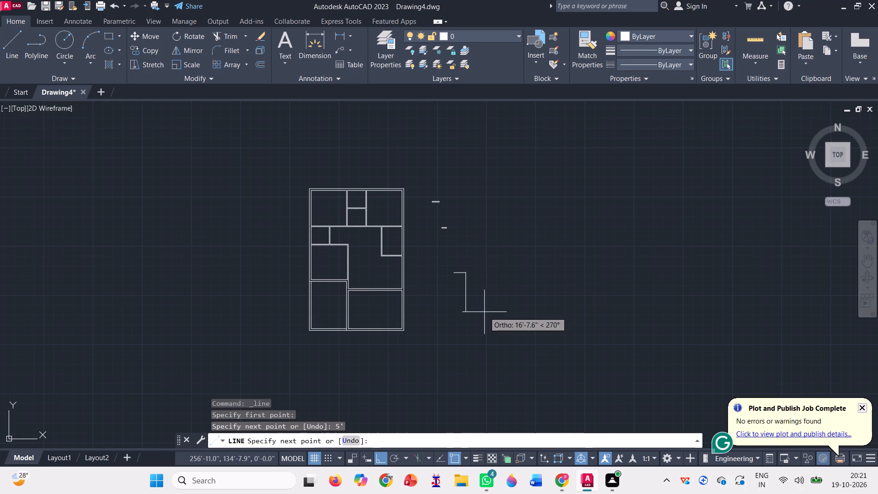
pyautogui.write("0'9")
pyautogui.hotkey('shift', '"')
pyautogui.press('Return')
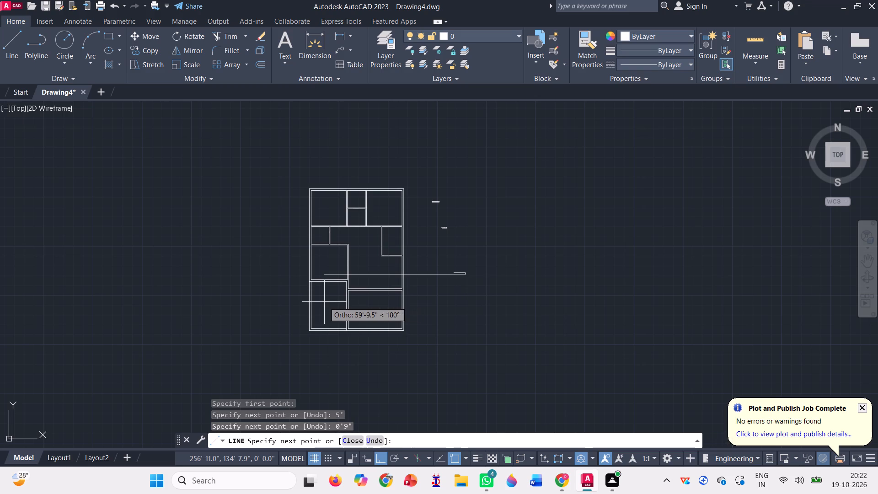
pyautogui.write("5'")
pyautogui.press('Return')
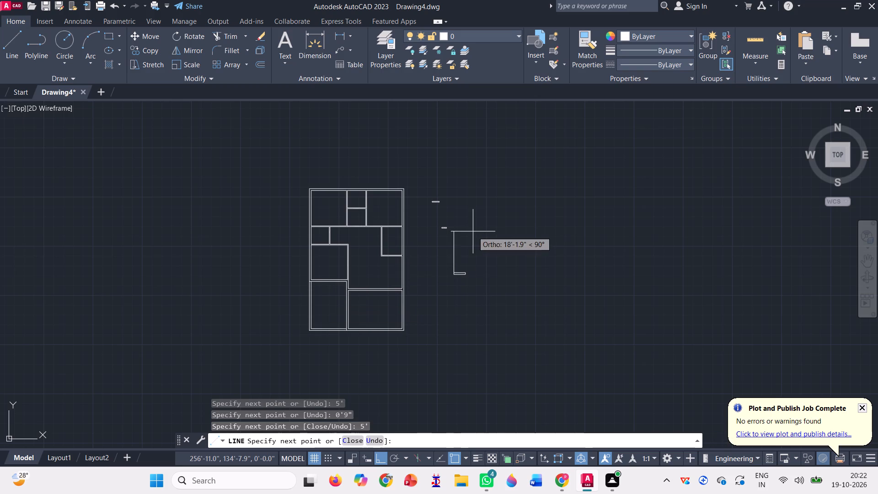
pyautogui.scroll(5, 459, 274)
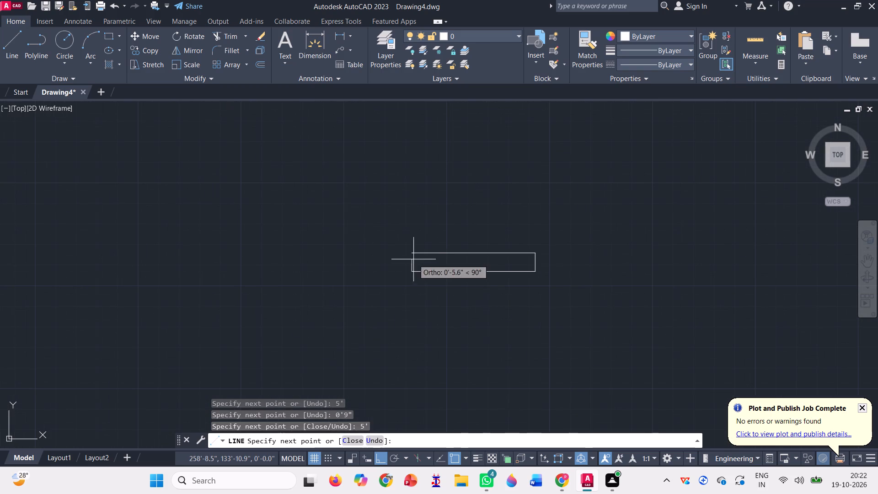
pyautogui.click(414, 252)
pyautogui.scroll(-1, 412, 311)
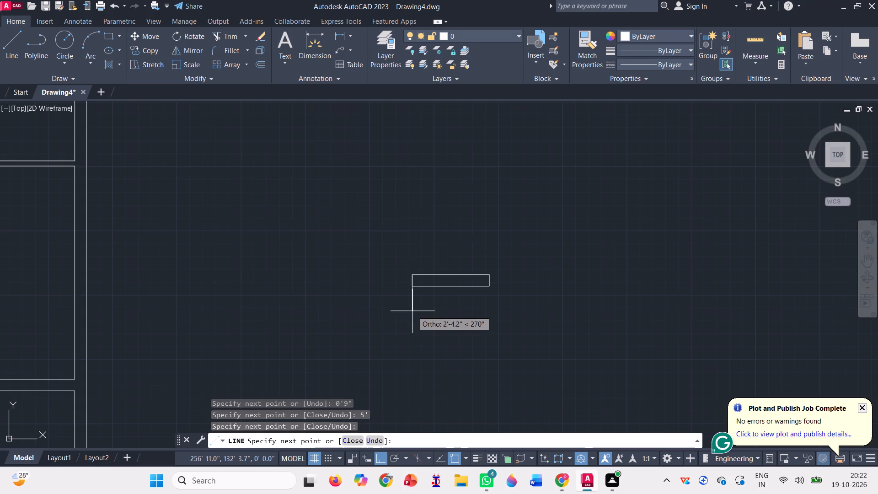
pyautogui.press('space')
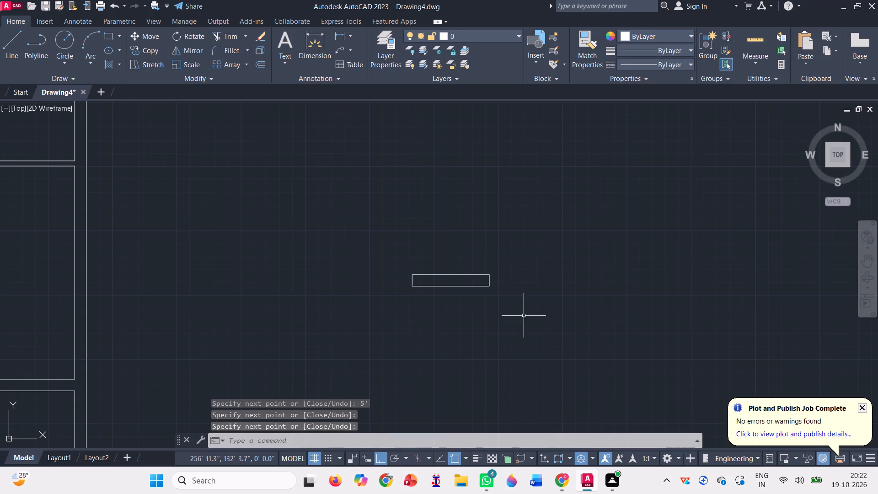
# Join the four lines of the 5' by 9" rectangle into one polyline.
pyautogui.click(524, 315)
pyautogui.click(374, 262)
pyautogui.press('j')
pyautogui.press('Return')
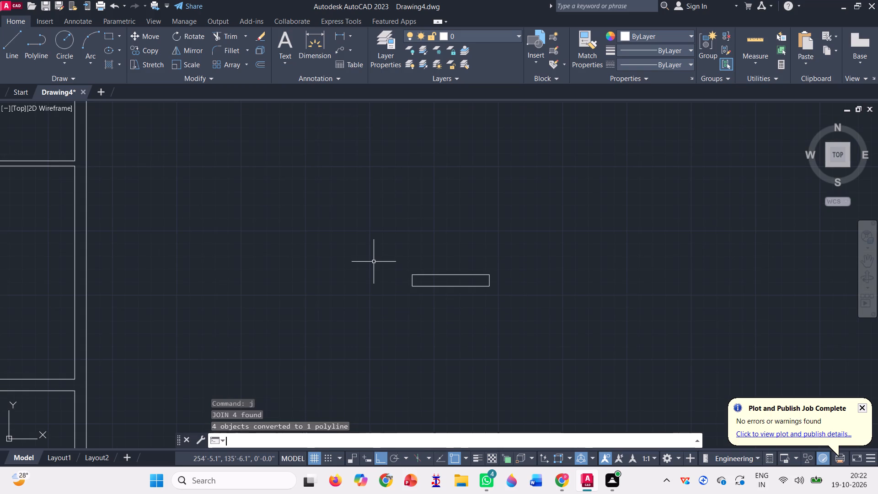
# Copy the 5' by 9" rectangle by its upper-left corner onto the wall above the lower-right room, near that wall's left end.
pyautogui.scroll(-3, 507, 306)
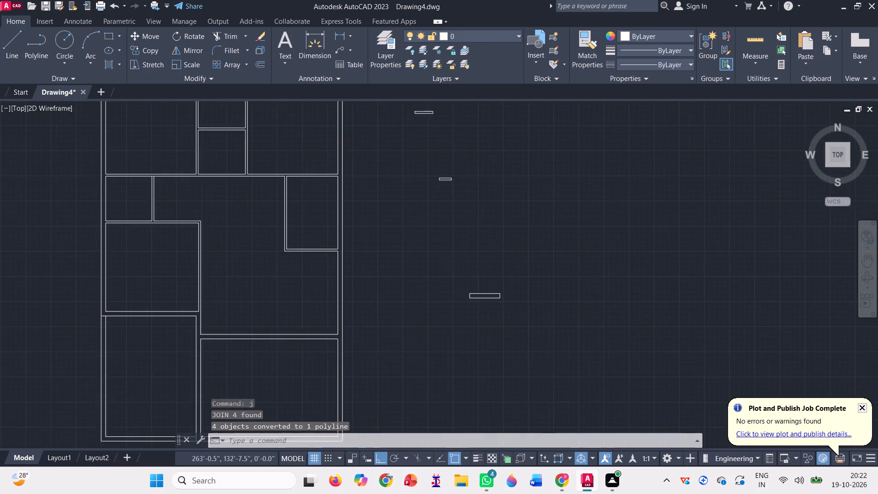
pyautogui.click(147, 48)
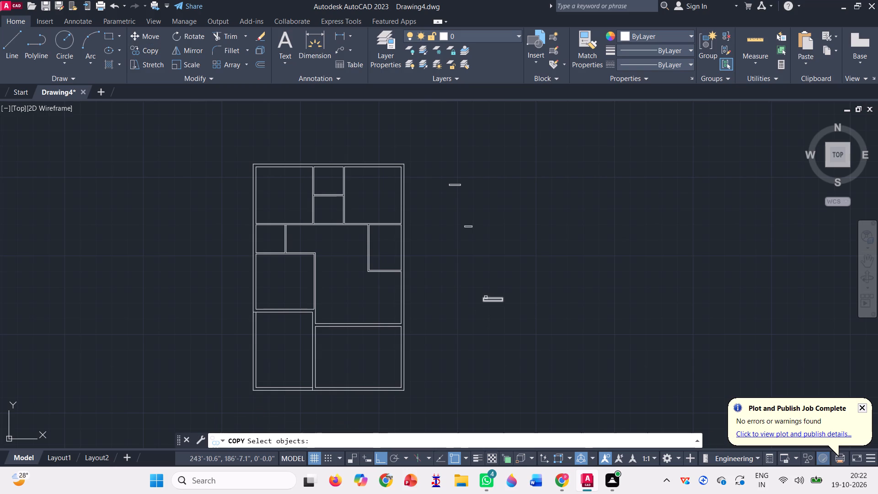
pyautogui.click(515, 312)
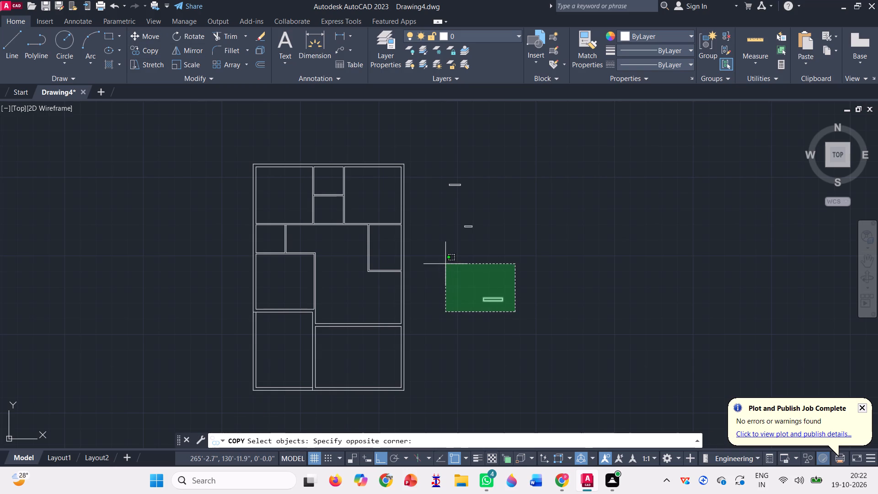
pyautogui.click(445, 263)
pyautogui.press('space')
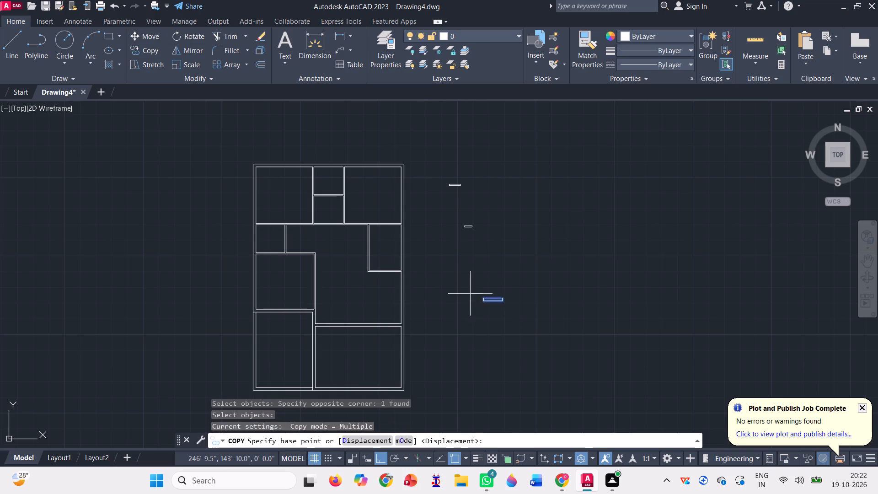
pyautogui.scroll(3, 487, 290)
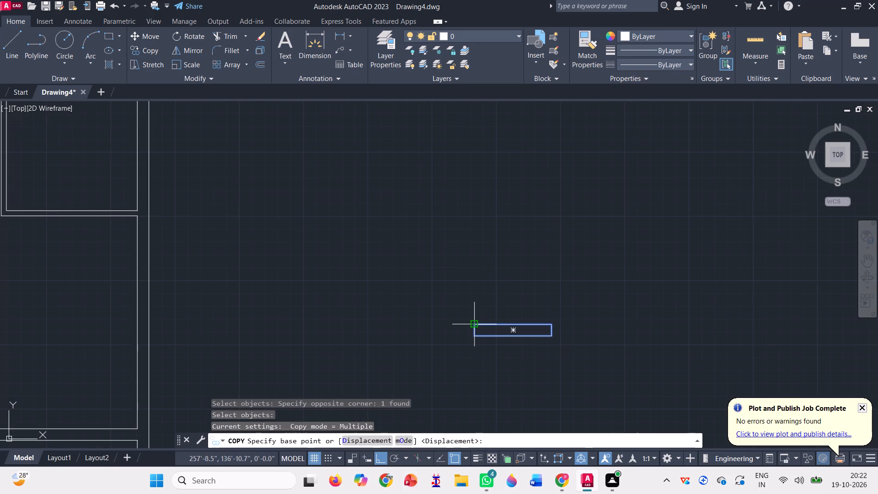
pyautogui.click(476, 328)
pyautogui.scroll(-2, 564, 292)
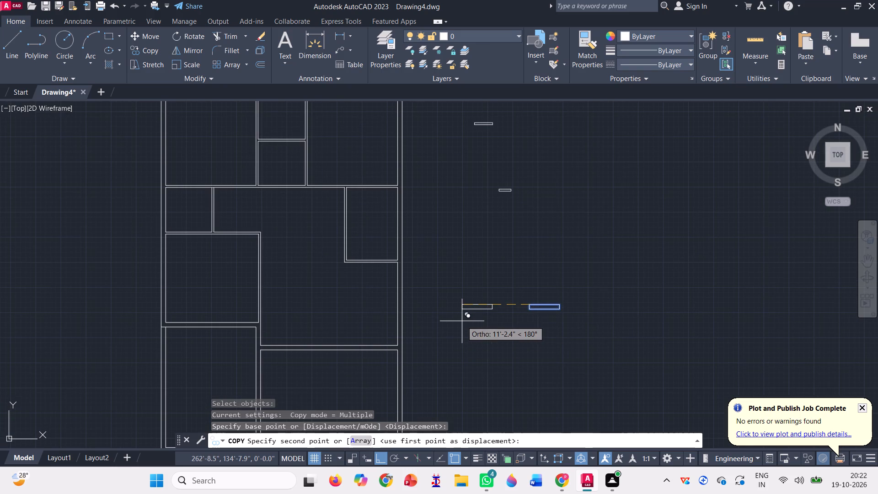
pyautogui.press('F8')
pyautogui.scroll(-1, 477, 303)
pyautogui.scroll(2, 382, 332)
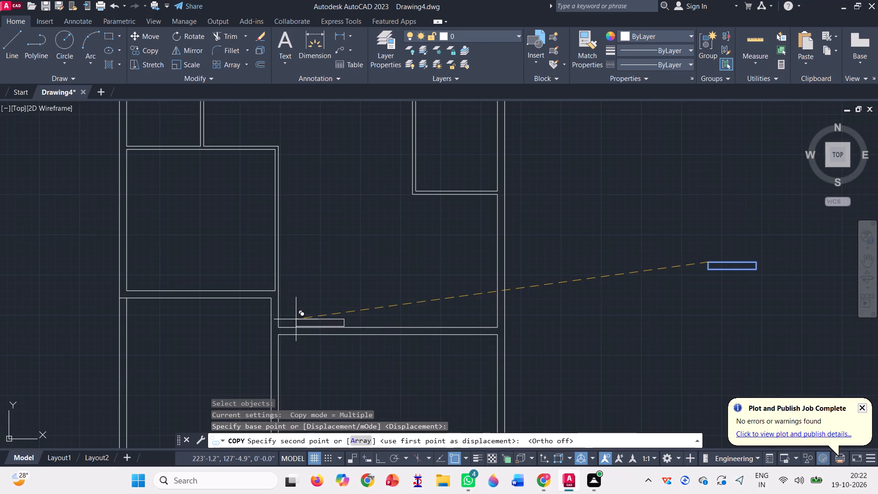
pyautogui.scroll(1, 296, 323)
pyautogui.click(301, 330)
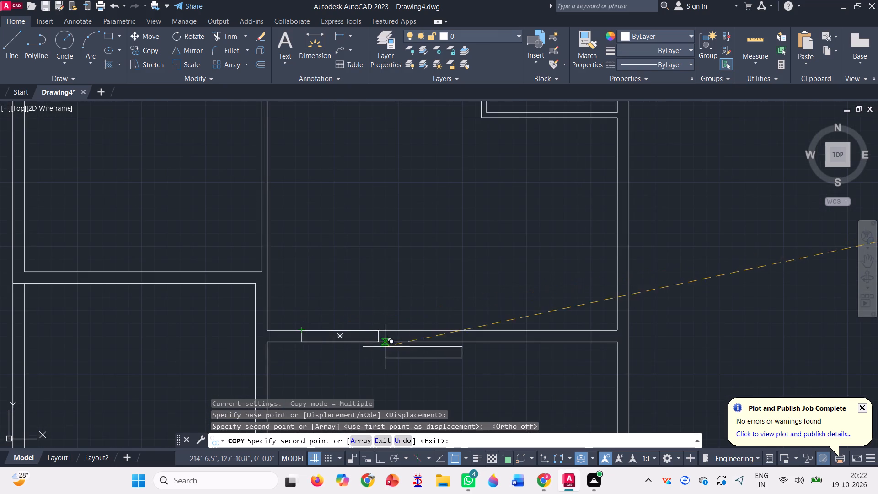
pyautogui.scroll(-3, 386, 341)
pyautogui.press('space')
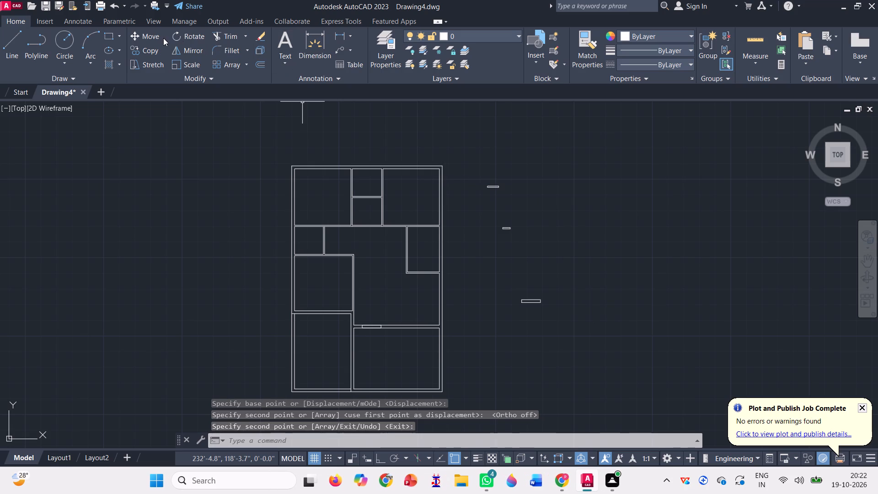
# Copy the 3' by 4" rectangle by its upper-left corner into the bottom walls of the upper-right and upper-left rooms.
pyautogui.click(155, 48)
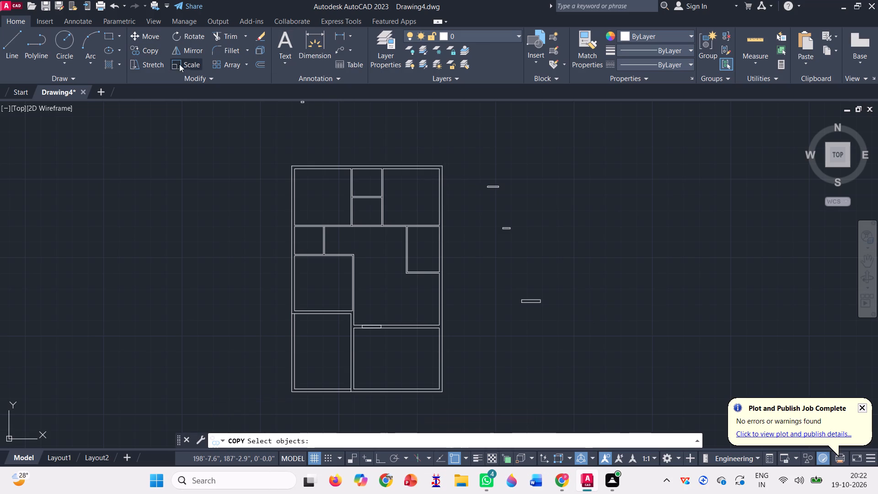
pyautogui.click(492, 189)
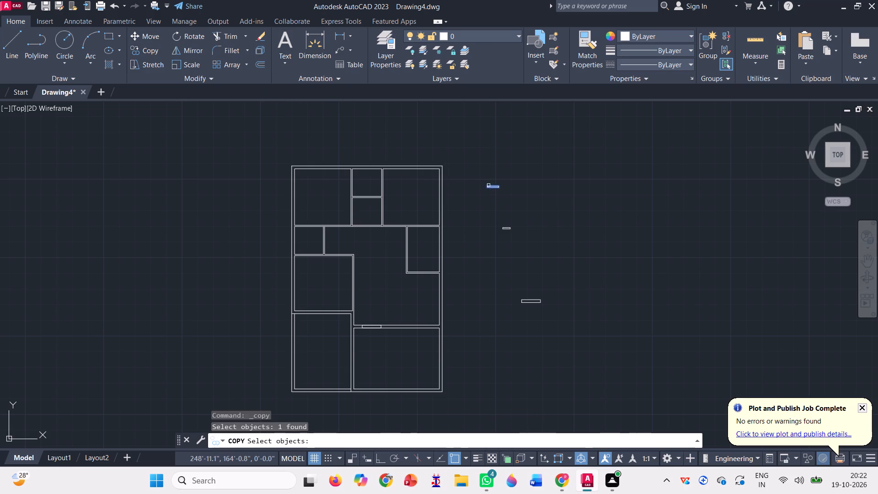
pyautogui.press('space')
pyautogui.scroll(5, 487, 187)
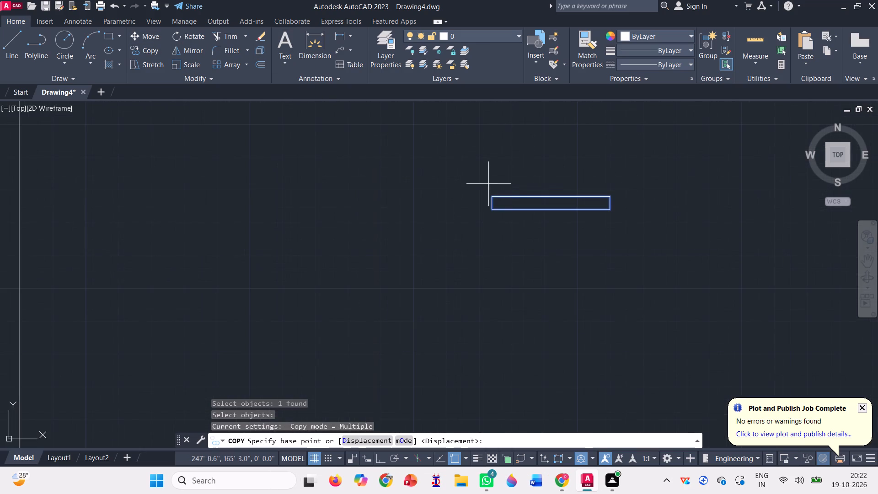
pyautogui.click(493, 193)
pyautogui.scroll(-3, 600, 251)
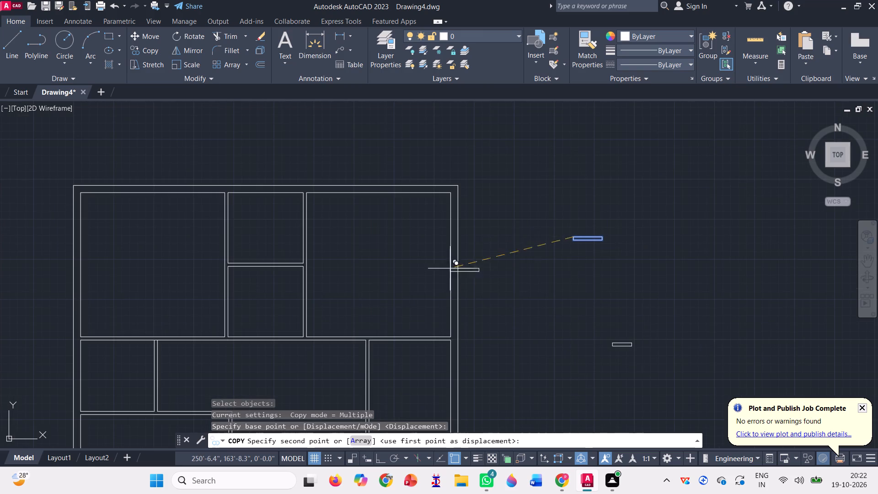
pyautogui.scroll(2, 289, 346)
pyautogui.scroll(2, 361, 325)
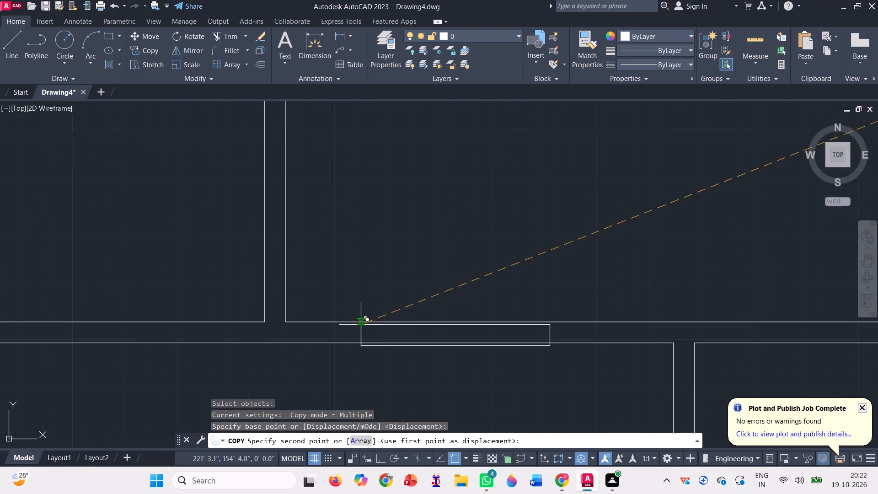
pyautogui.click(364, 323)
pyautogui.scroll(-3, 489, 279)
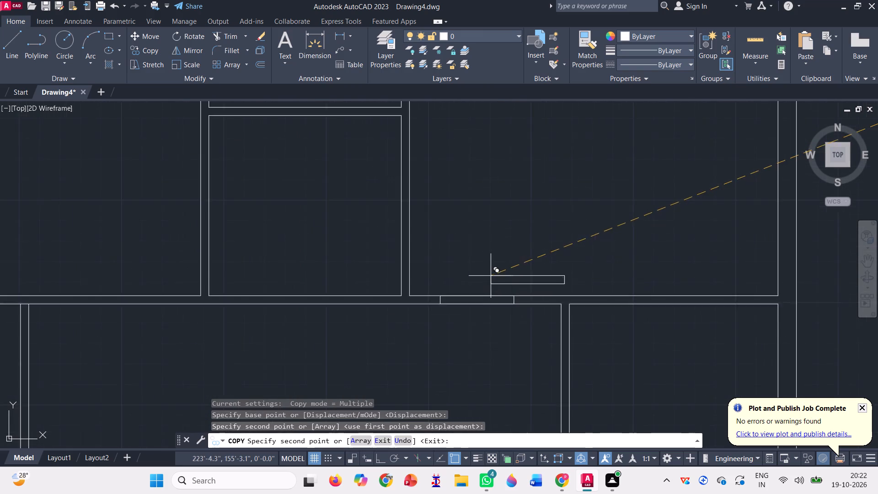
pyautogui.scroll(-1, 491, 276)
pyautogui.scroll(3, 316, 280)
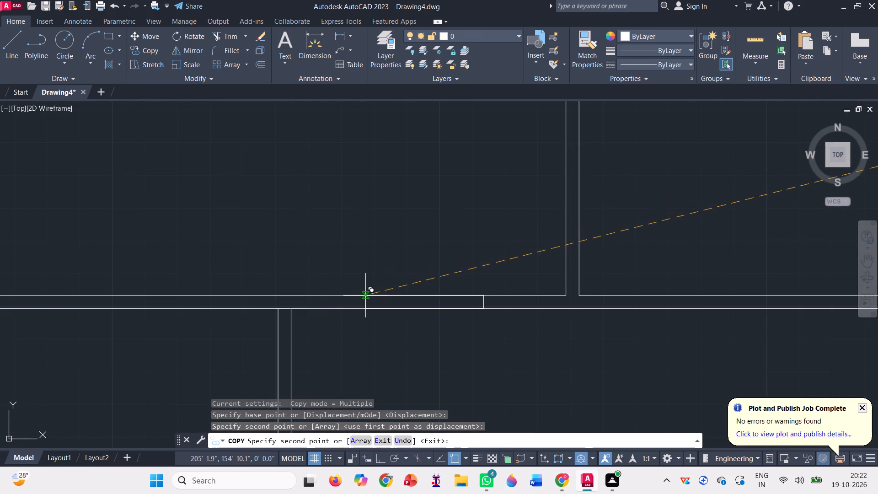
pyautogui.click(365, 295)
# Place another copy of the 3' by 4" rectangle in the top wall of the middle-left room and end the copying.
pyautogui.scroll(-2, 344, 248)
pyautogui.scroll(-1, 381, 222)
pyautogui.scroll(2, 366, 328)
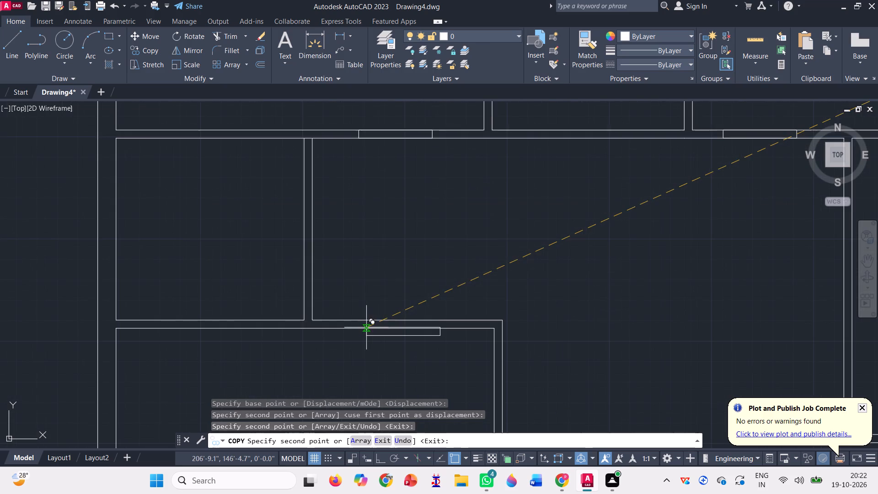
pyautogui.click(366, 319)
pyautogui.scroll(-2, 360, 286)
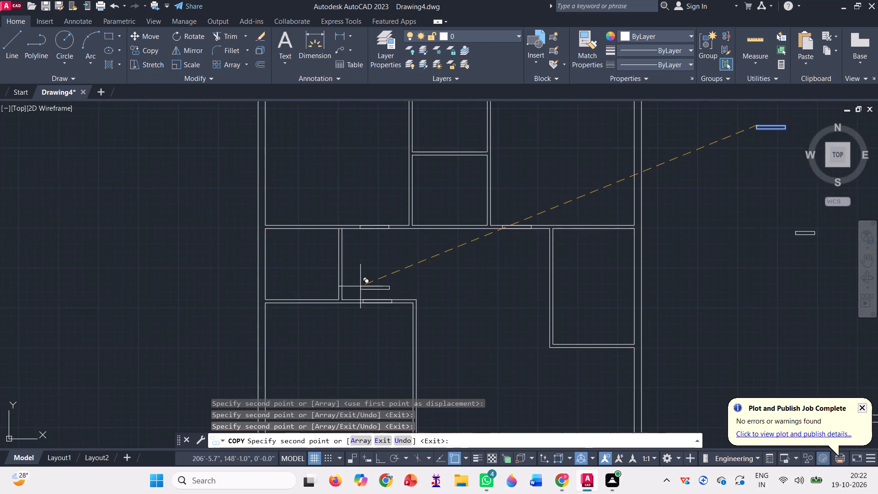
pyautogui.scroll(-2, 360, 286)
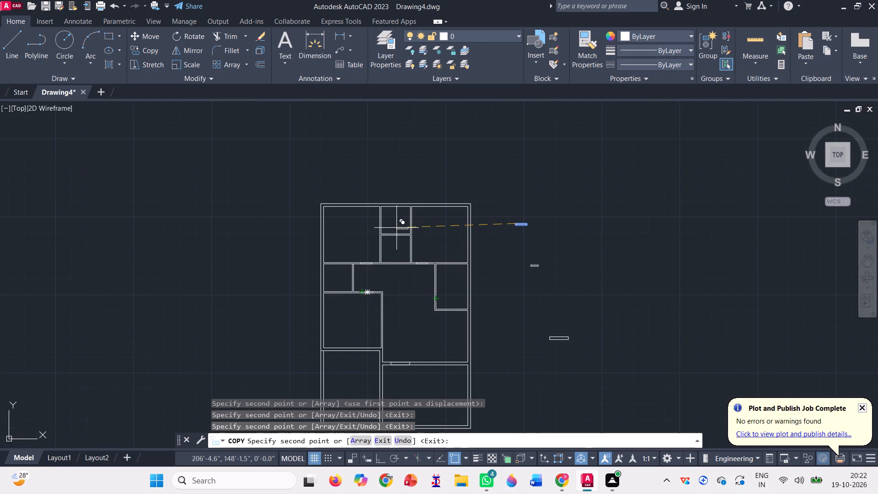
pyautogui.scroll(1, 396, 228)
pyautogui.scroll(-2, 396, 228)
pyautogui.scroll(3, 379, 316)
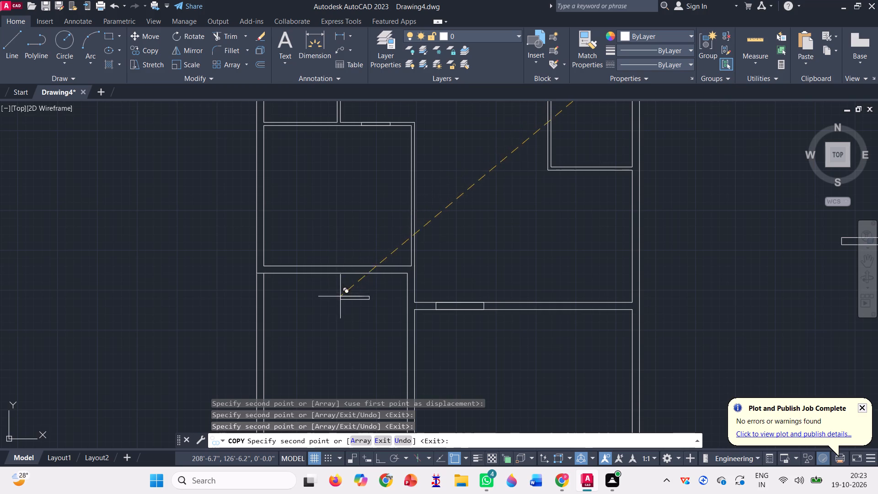
pyautogui.press('Escape')
pyautogui.scroll(-2, 339, 329)
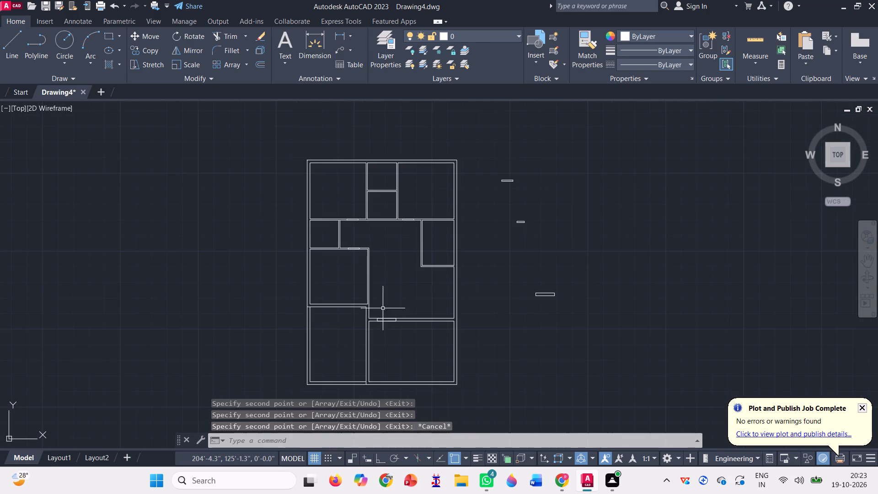
# Rotate the 2' by 4" rectangle 90° clockwise to vertical about its lower-left corner.
pyautogui.click(195, 38)
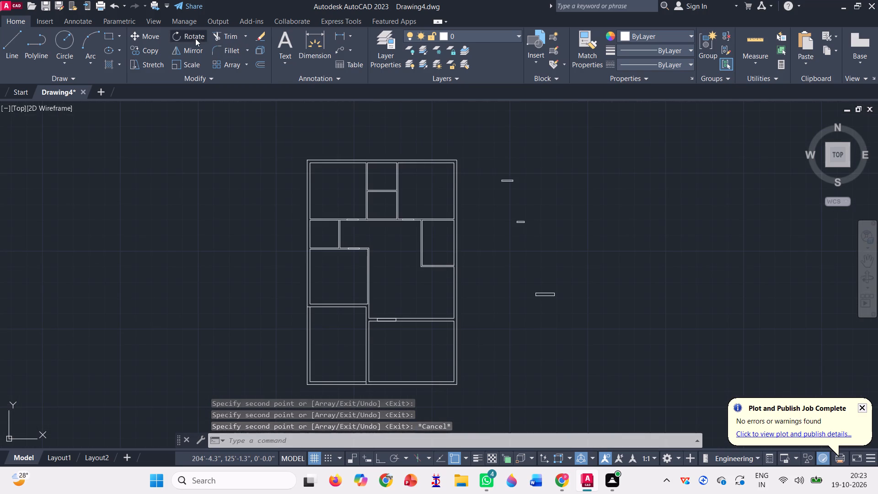
pyautogui.scroll(2, 509, 225)
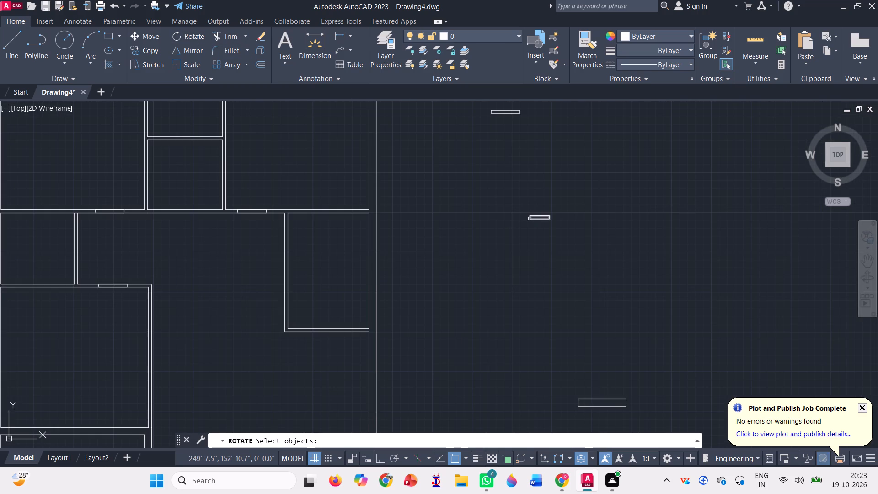
pyautogui.click(530, 219)
pyautogui.press('space')
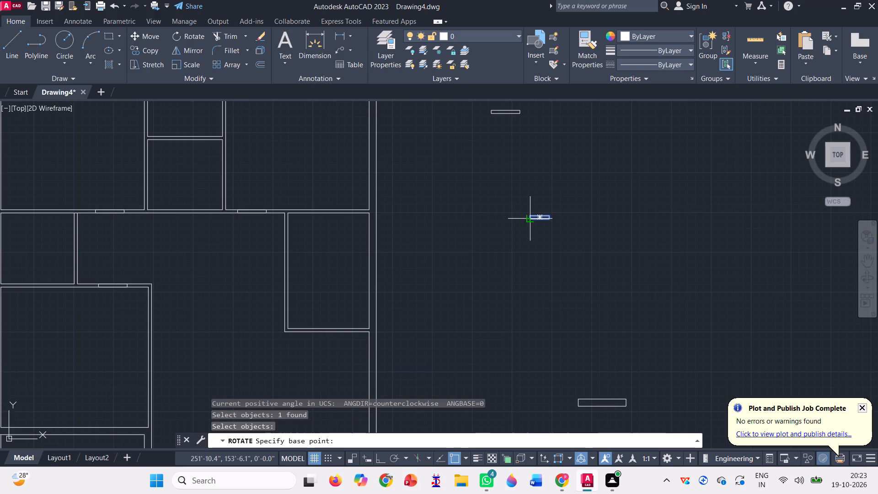
pyautogui.click(530, 219)
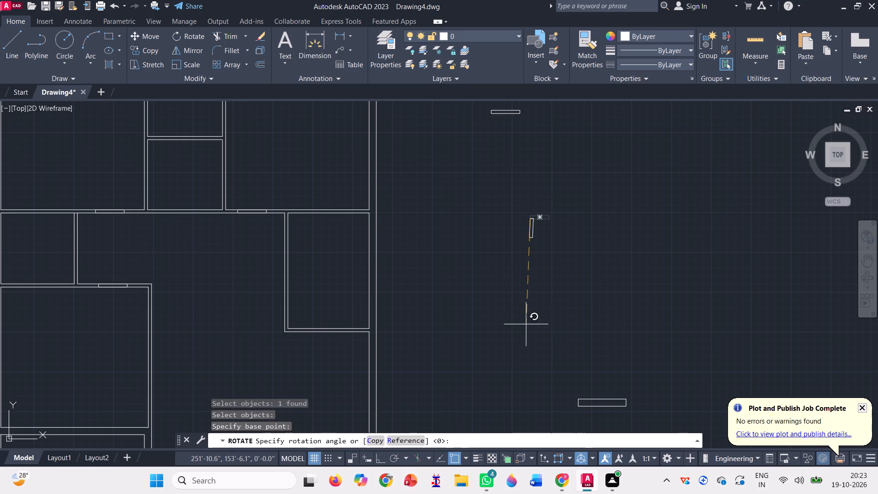
pyautogui.press('F8')
pyautogui.click(528, 325)
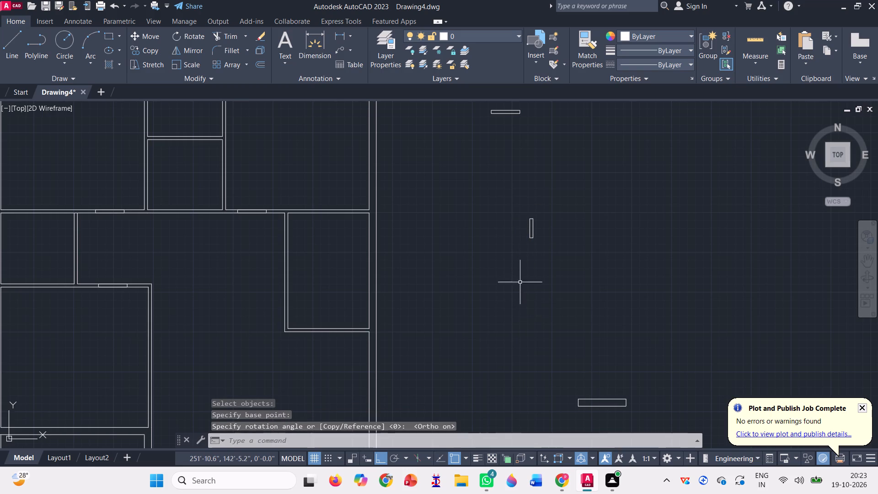
# Copy the vertical 2' by 4" rectangle by its upper-left corner into the floor plan with Ortho off.
pyautogui.click(148, 50)
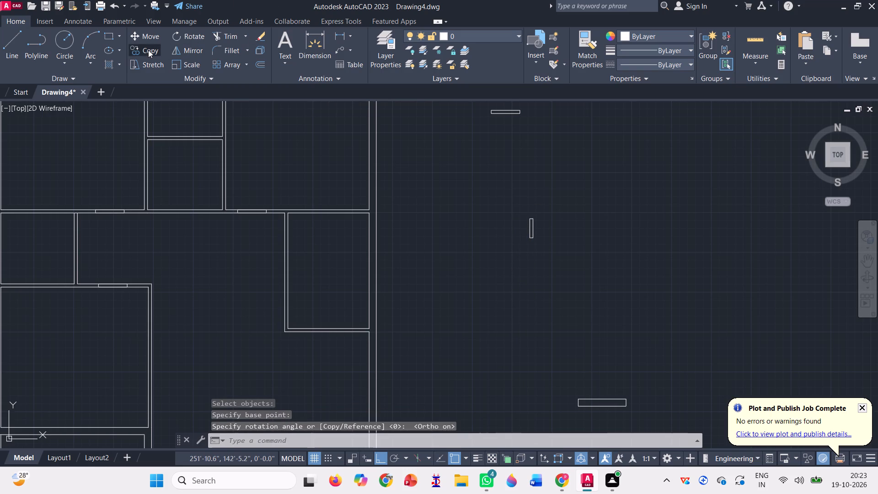
pyautogui.click(532, 238)
pyautogui.press('space')
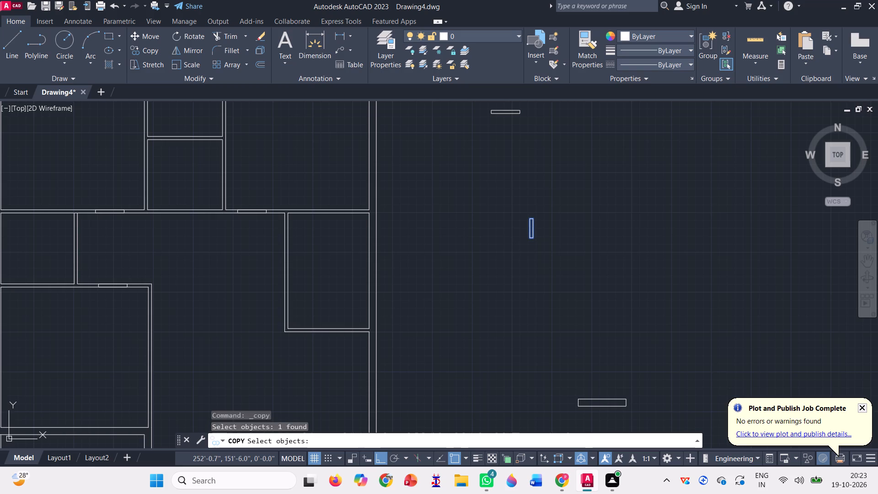
pyautogui.scroll(2, 530, 218)
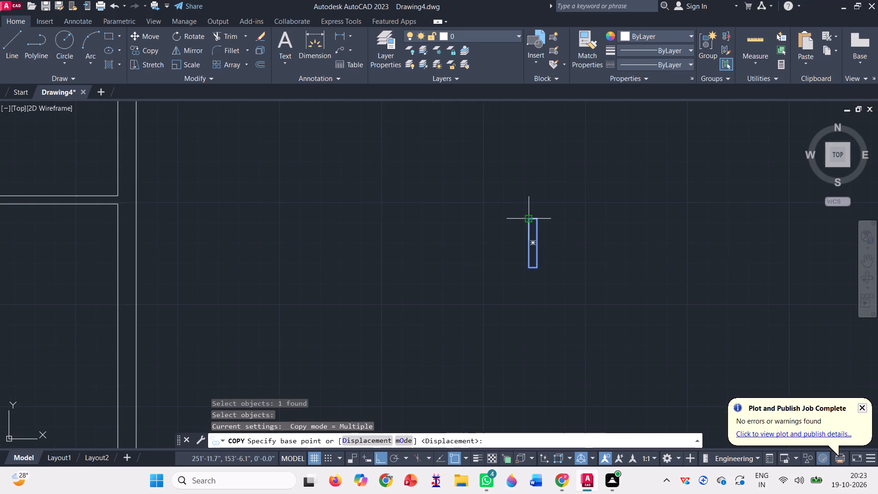
pyautogui.click(527, 220)
pyautogui.scroll(-3, 594, 273)
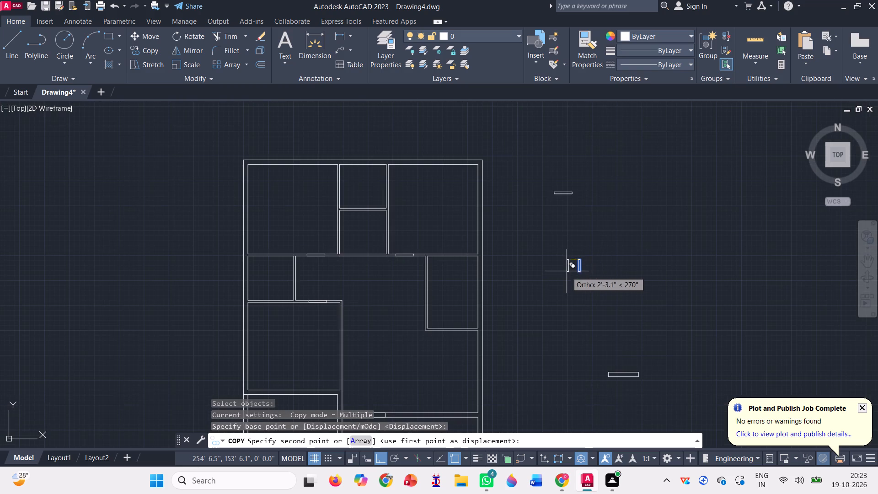
pyautogui.press('F8')
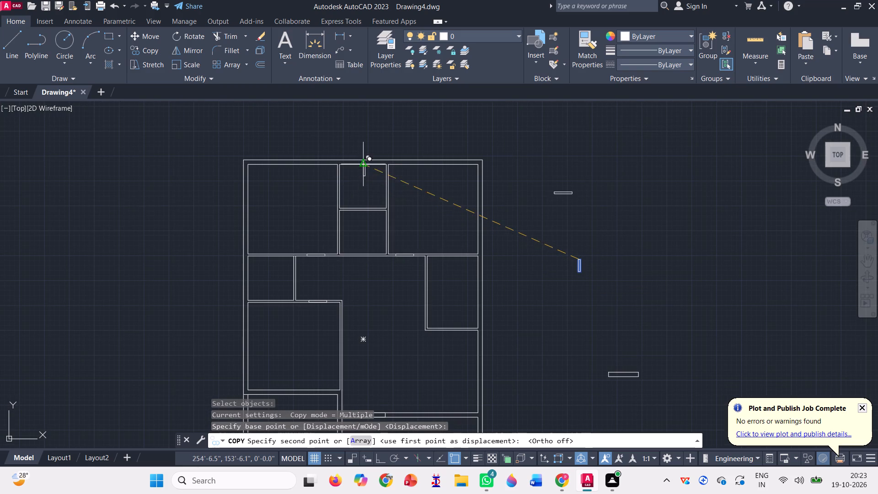
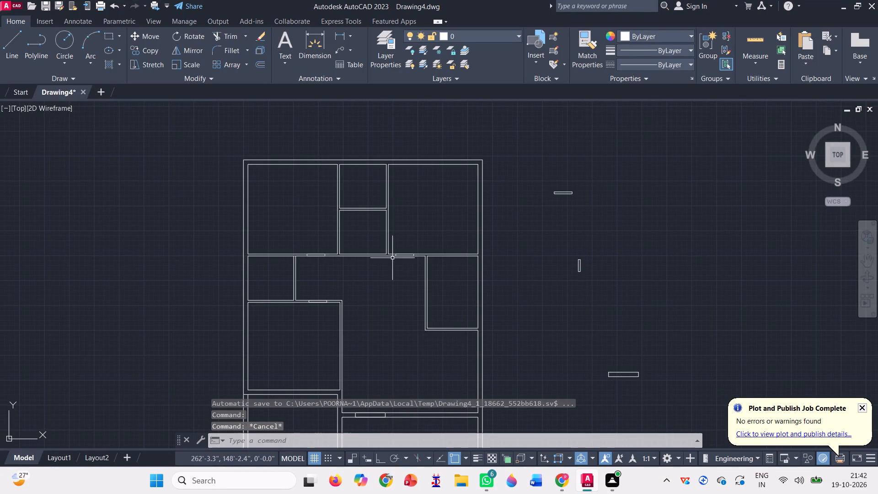
# Copy the vertical 2' by 4" rectangle by its upper-left corner into the wall between the top-middle and upper-right rooms.
pyautogui.click(145, 49)
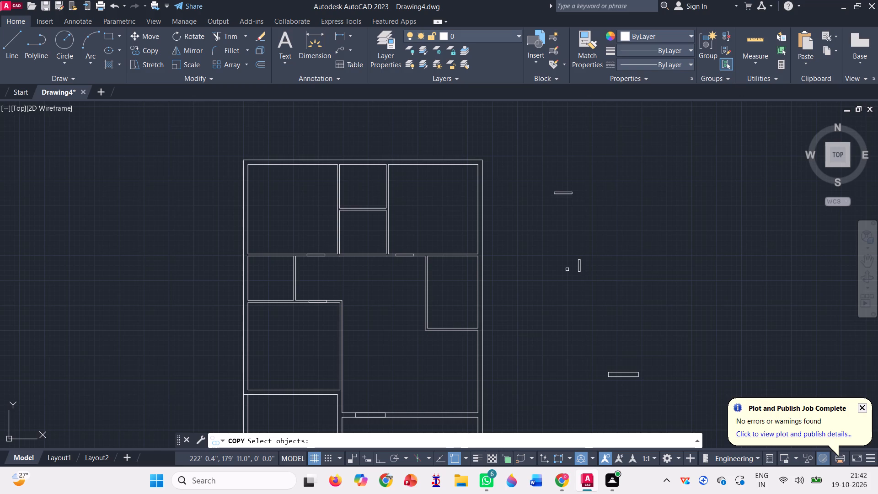
pyautogui.click(577, 273)
pyautogui.press('space')
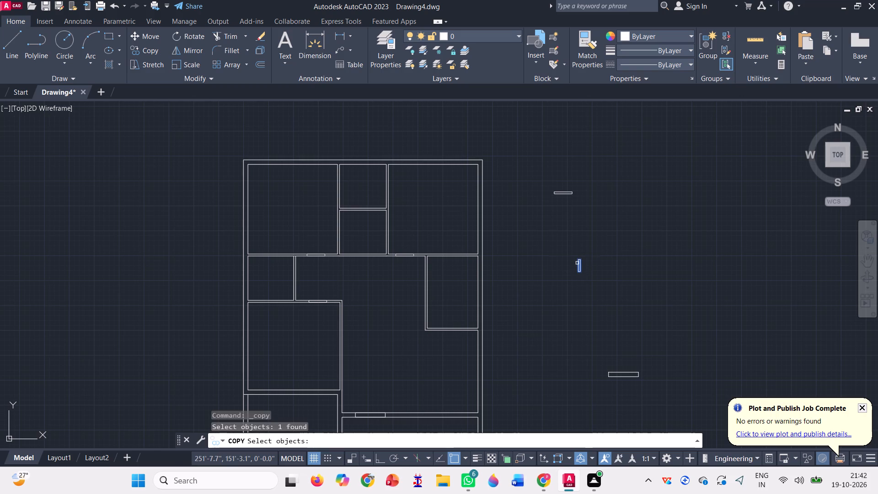
pyautogui.scroll(2, 580, 258)
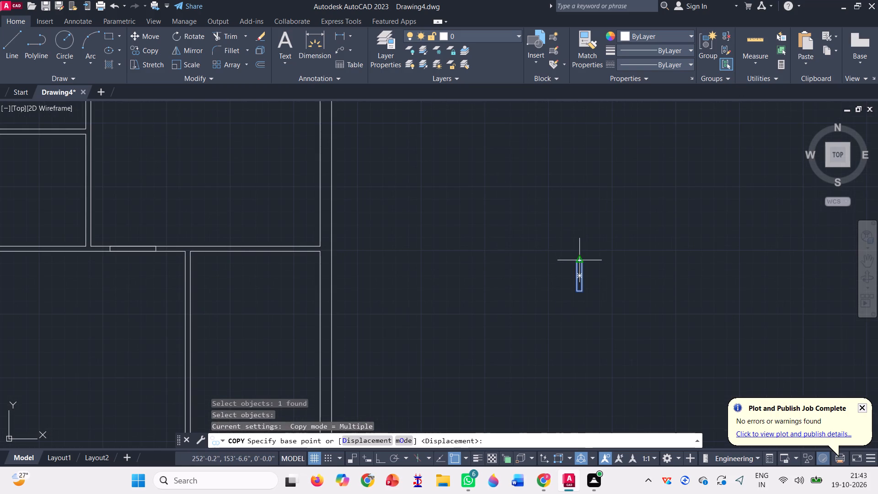
pyautogui.scroll(3, 578, 258)
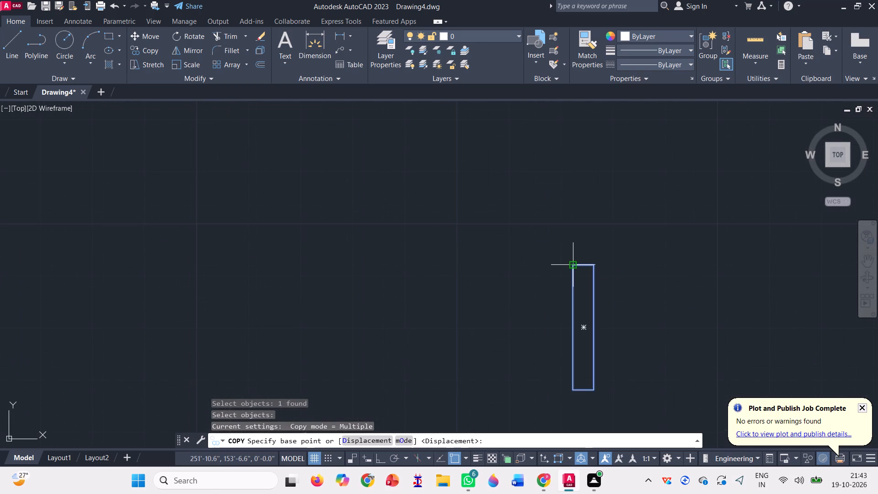
pyautogui.click(573, 264)
pyautogui.scroll(-4, 686, 271)
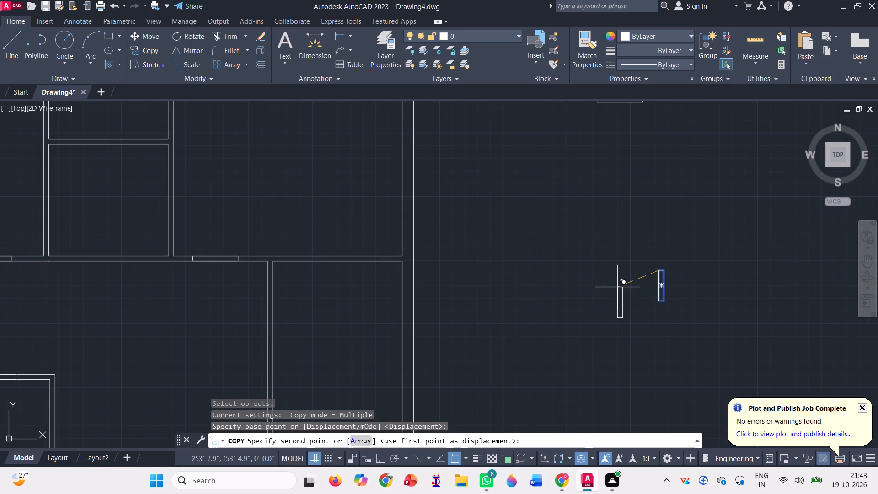
pyautogui.scroll(-1, 617, 287)
pyautogui.scroll(4, 341, 129)
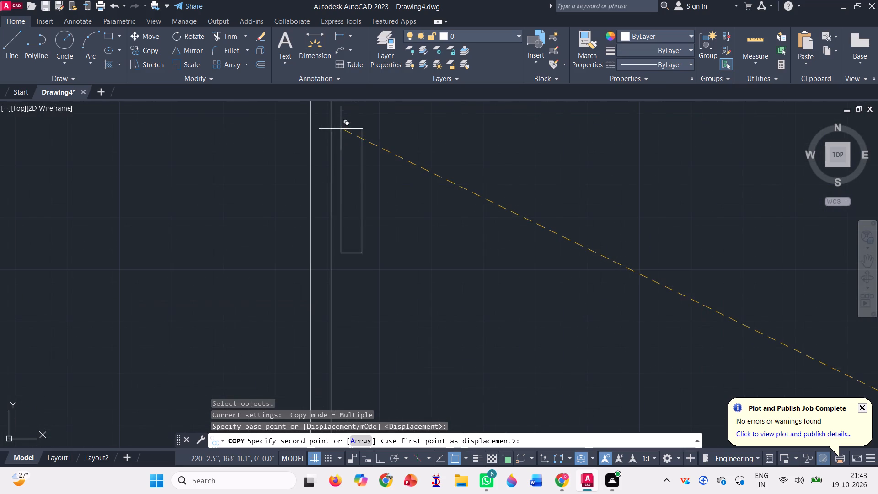
pyautogui.scroll(-1, 371, 201)
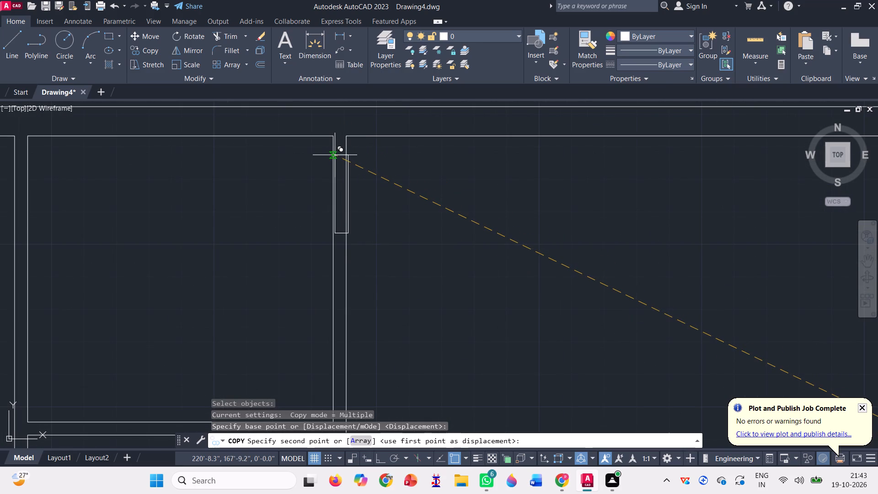
pyautogui.click(334, 155)
# Place two more copies in the upper-left room's right wall near its bottom and the small middle-left room's right wall, ending the copying.
pyautogui.scroll(-4, 366, 130)
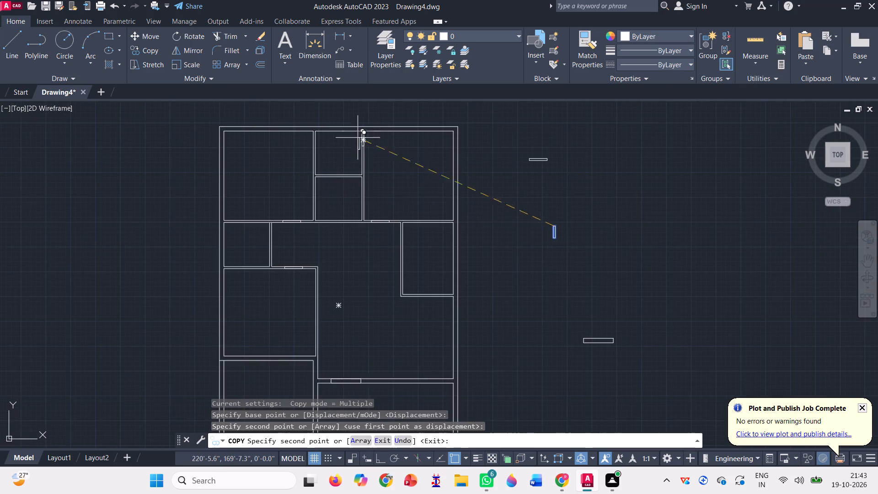
pyautogui.scroll(3, 311, 209)
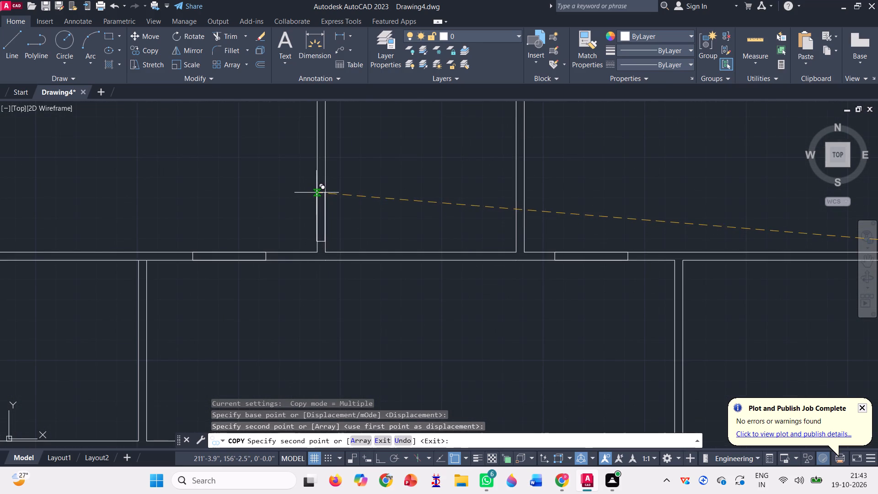
pyautogui.click(316, 191)
pyautogui.scroll(-3, 331, 212)
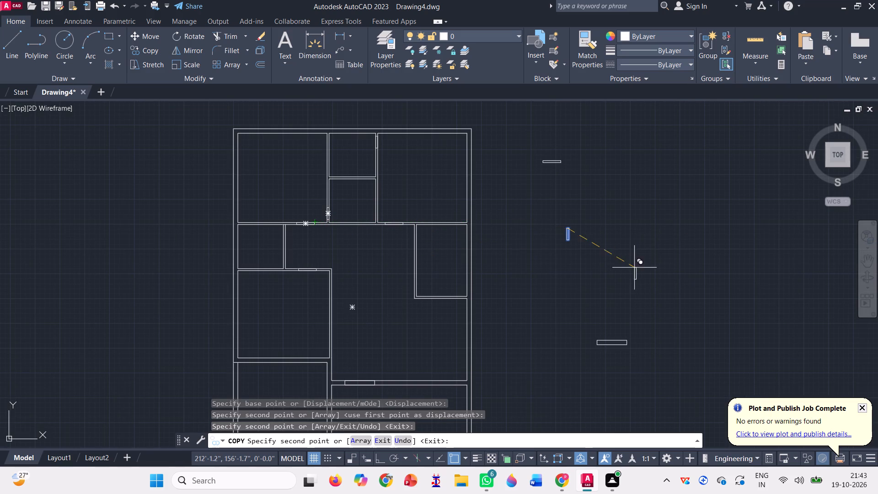
pyautogui.scroll(3, 279, 232)
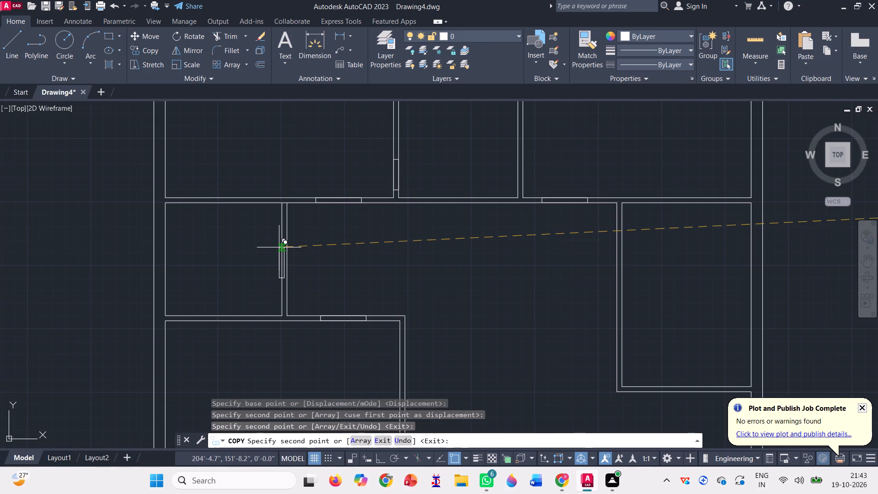
pyautogui.click(281, 244)
pyautogui.press('space')
pyautogui.scroll(-2, 325, 229)
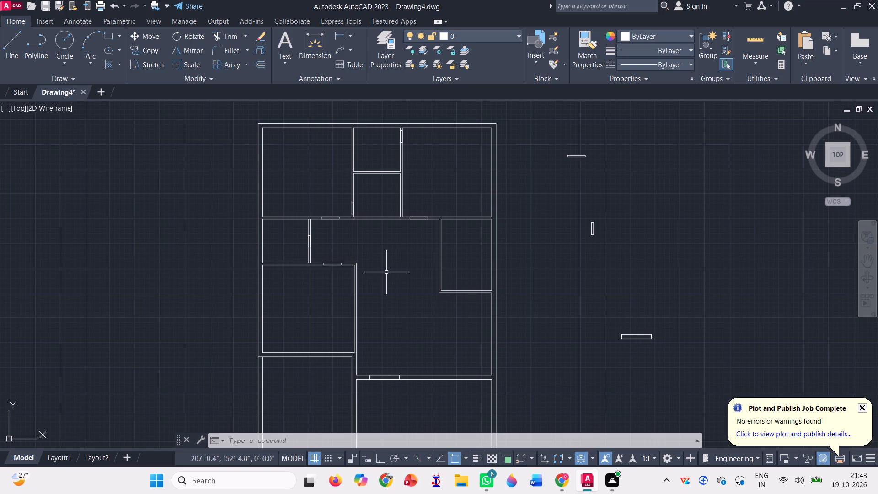
# In the bottom-right room, draw lines from its upper-right inner corner about 10'-7" down, 15'-4" left, 9" down and back to the right wall.
pyautogui.scroll(-1, 428, 231)
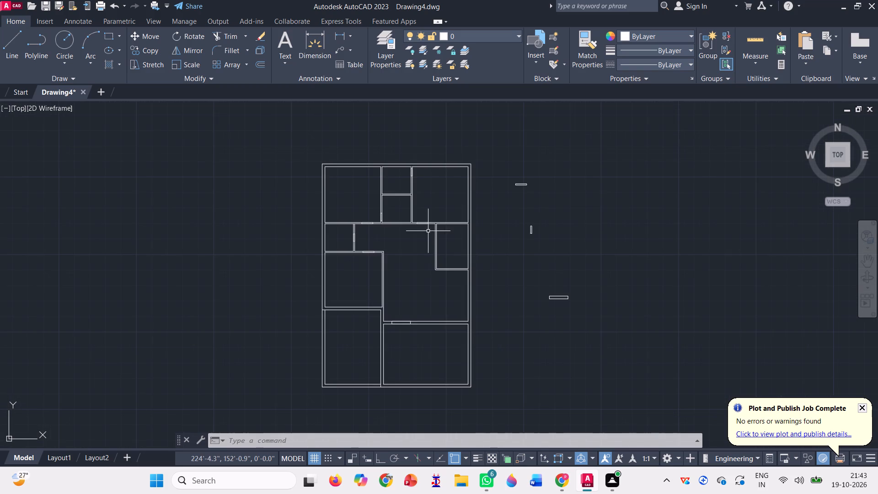
pyautogui.scroll(1, 409, 393)
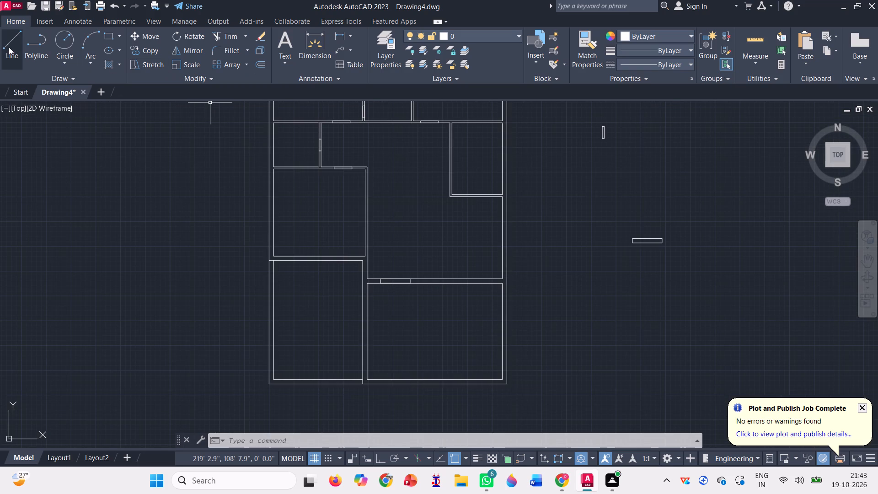
pyautogui.click(8, 44)
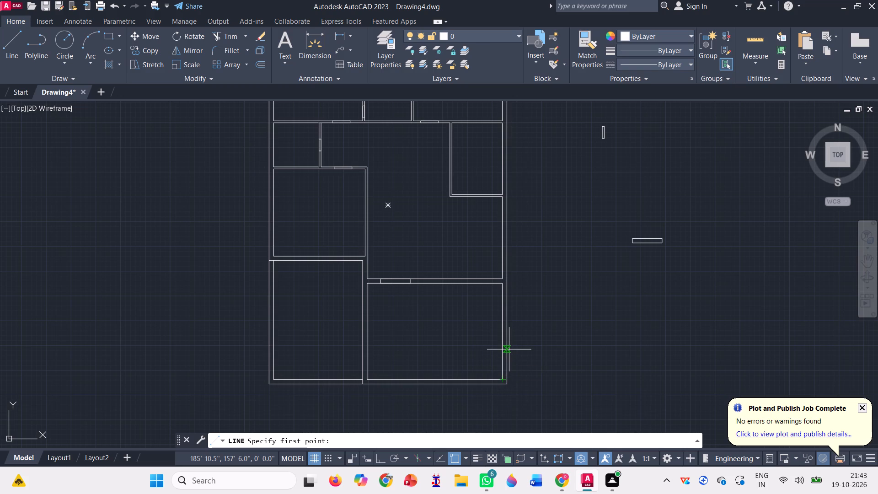
pyautogui.scroll(1, 509, 349)
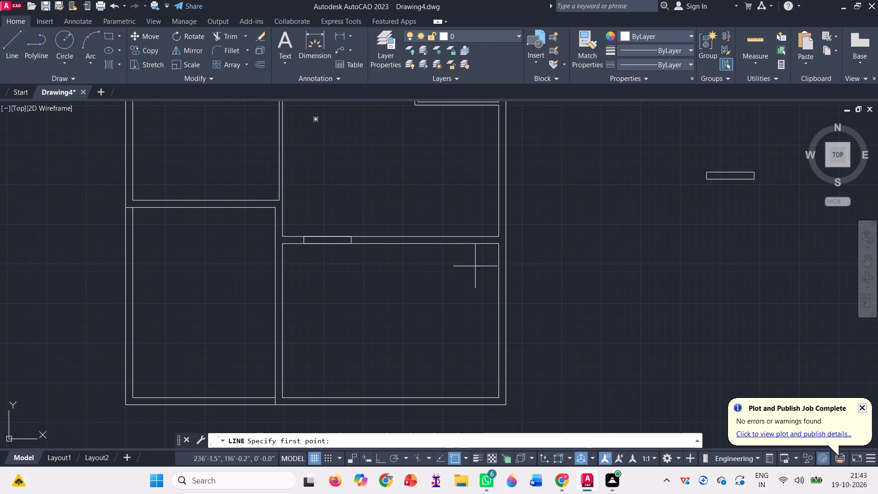
pyautogui.click(497, 243)
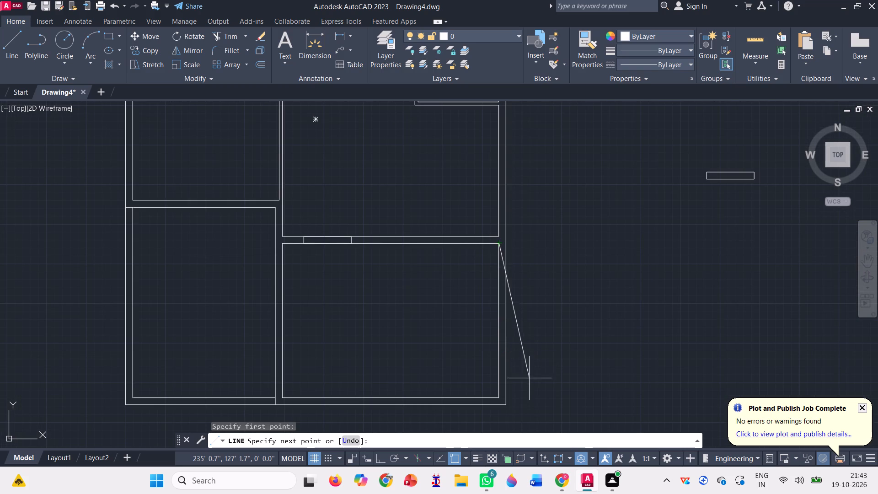
pyautogui.click(498, 344)
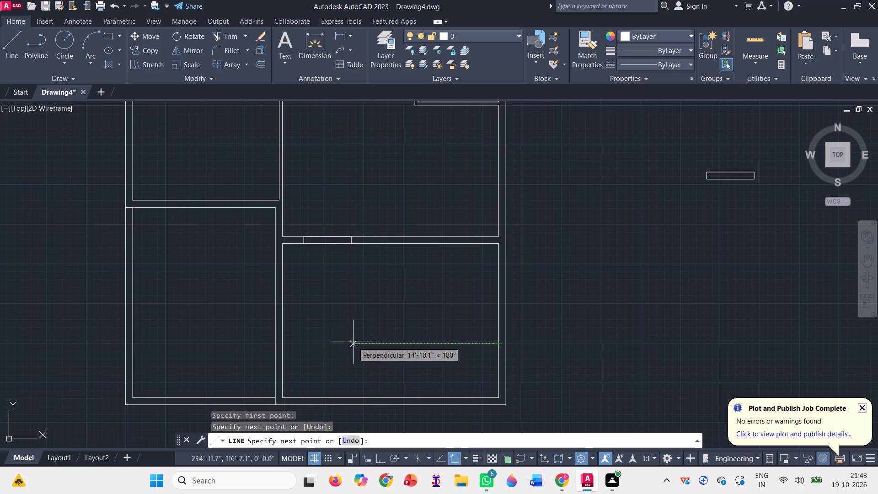
pyautogui.click(353, 342)
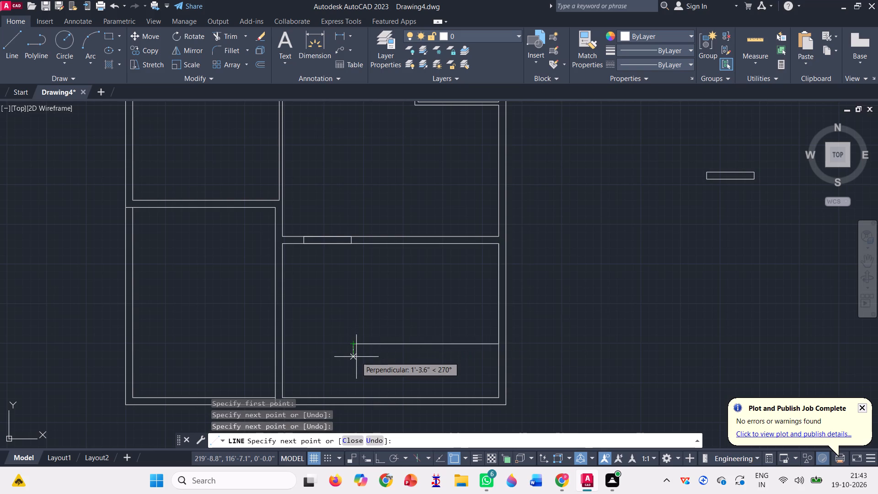
pyautogui.write("0'9")
pyautogui.hotkey('shift', '"')
pyautogui.press('Return')
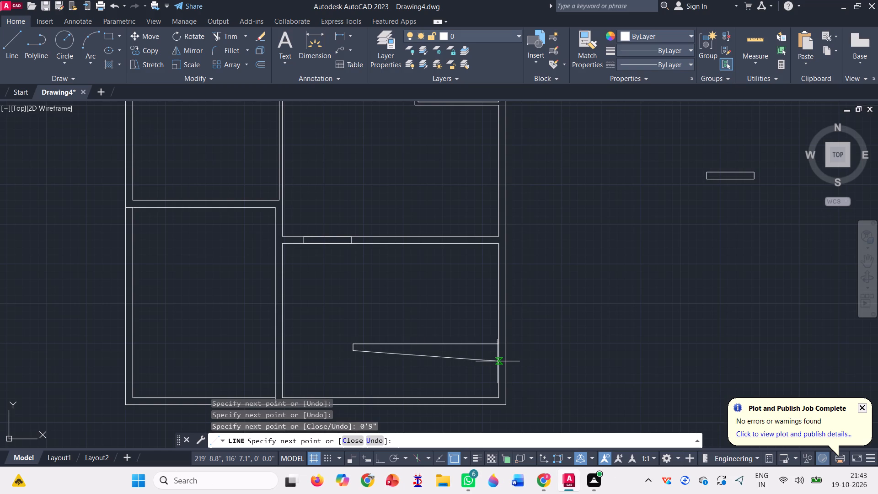
pyautogui.press('F8')
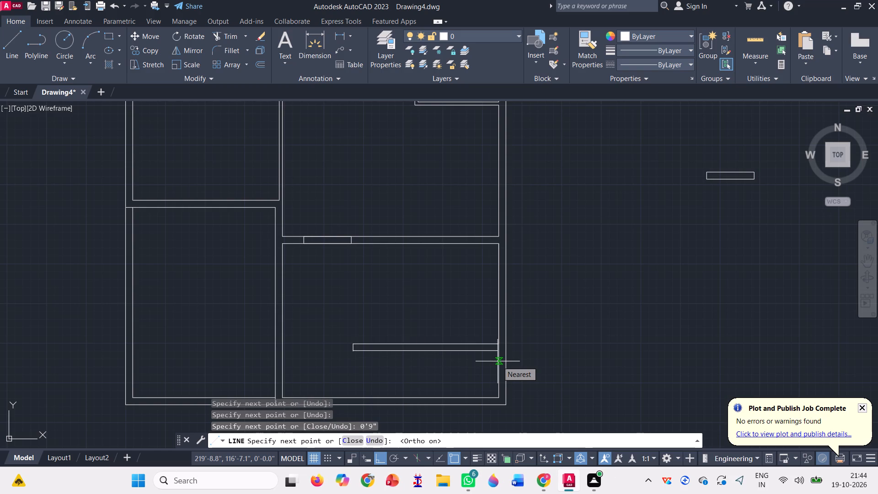
pyautogui.scroll(3, 508, 351)
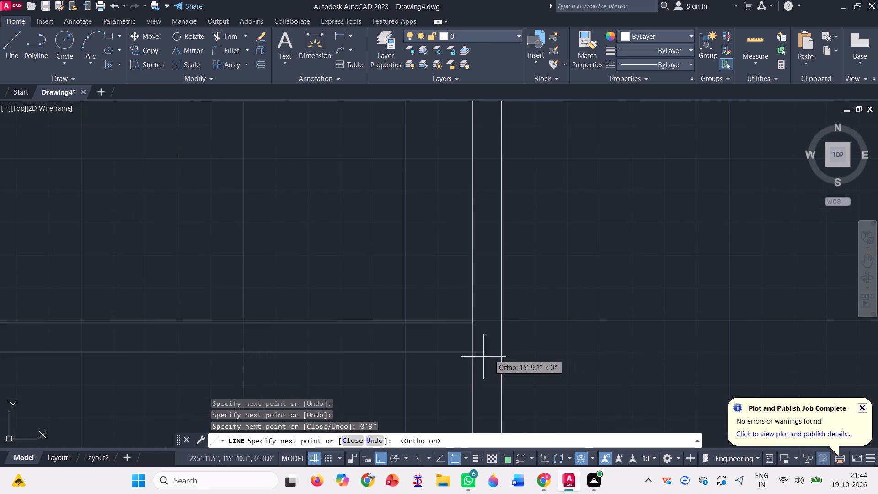
pyautogui.click(474, 352)
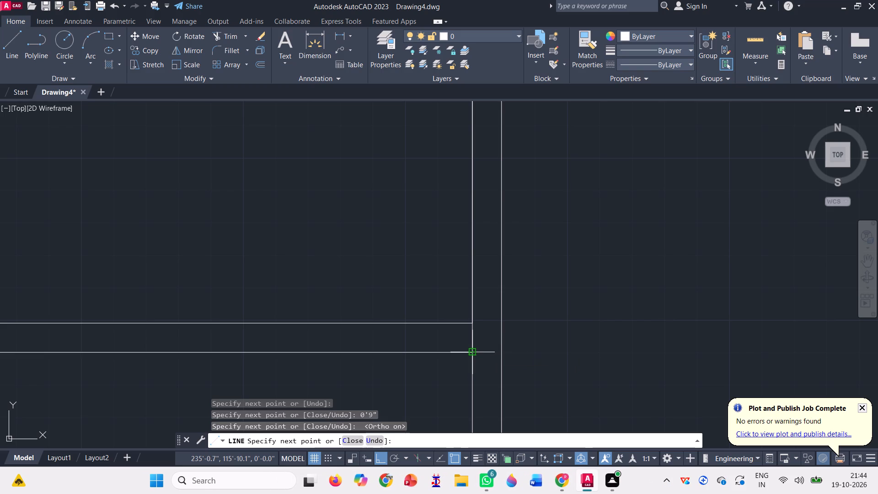
pyautogui.press('space')
pyautogui.scroll(-1, 559, 367)
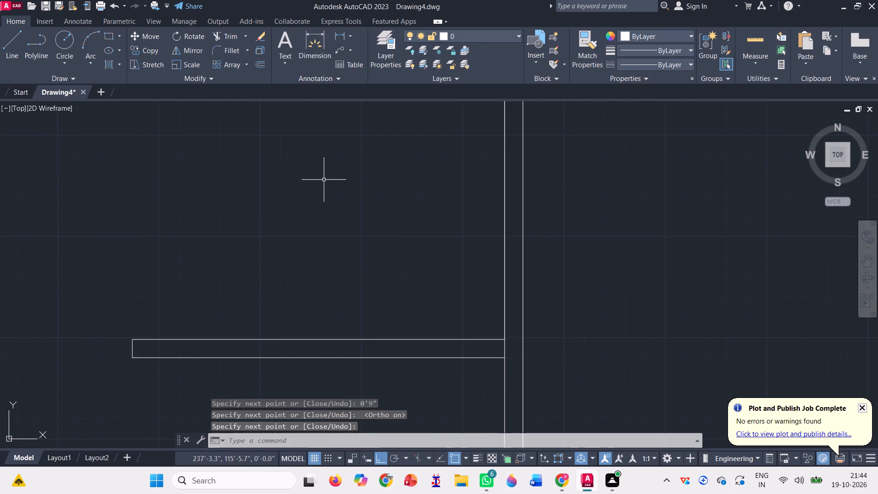
# Trim the inner right wall line between the two horizontal lines of the new 9" wall.
pyautogui.click(221, 36)
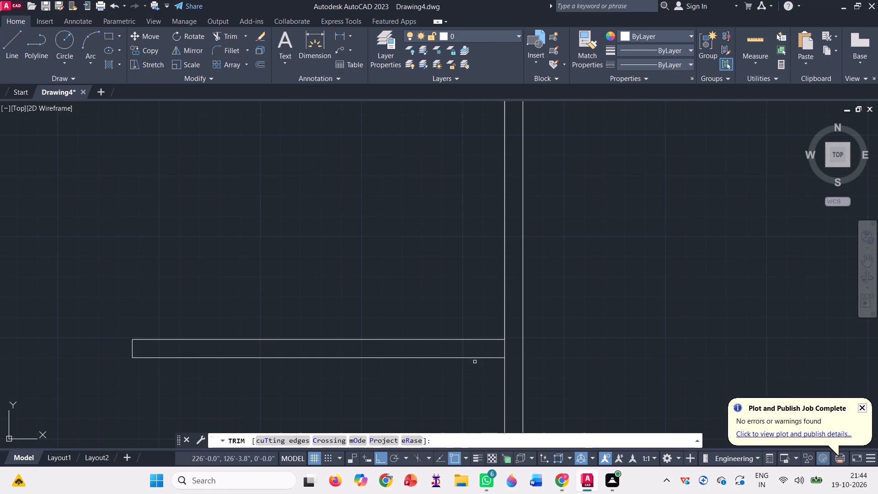
pyautogui.scroll(2, 517, 344)
pyautogui.click(496, 356)
pyautogui.click(465, 358)
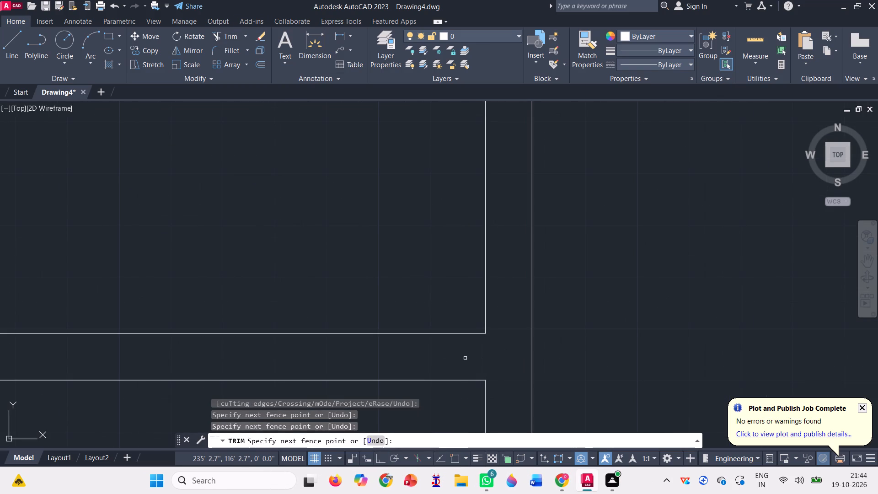
pyautogui.scroll(-2, 484, 367)
pyautogui.scroll(-1, 530, 368)
pyautogui.scroll(-1, 425, 307)
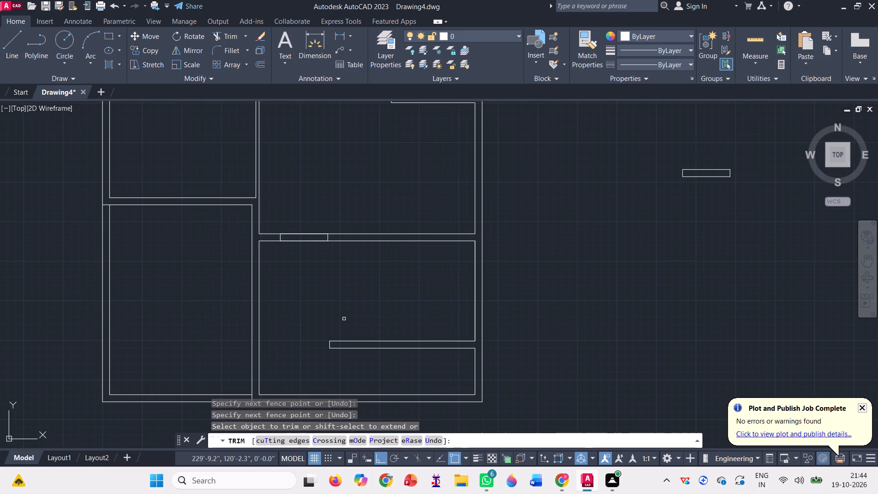
pyautogui.press('space')
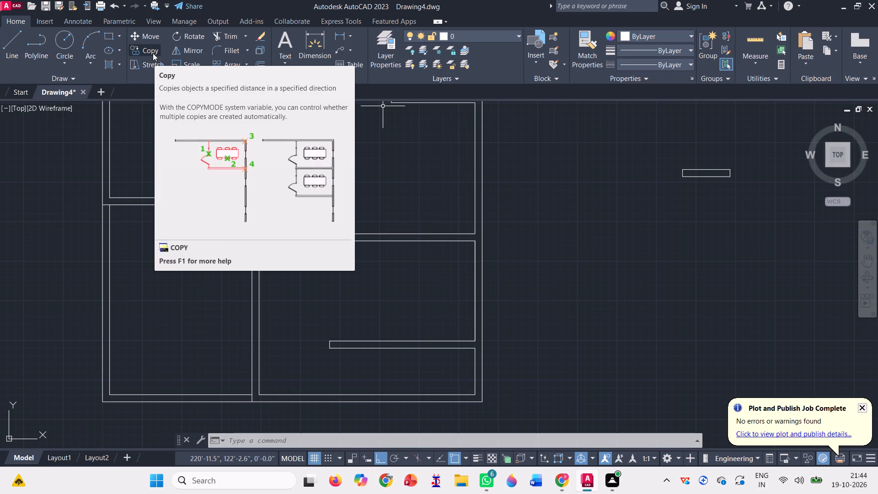
# Copy the stair area's inner right wall line leftward at 1', 2', 3', 4', 5' and 6' from its midpoint as treads.
pyautogui.click(153, 51)
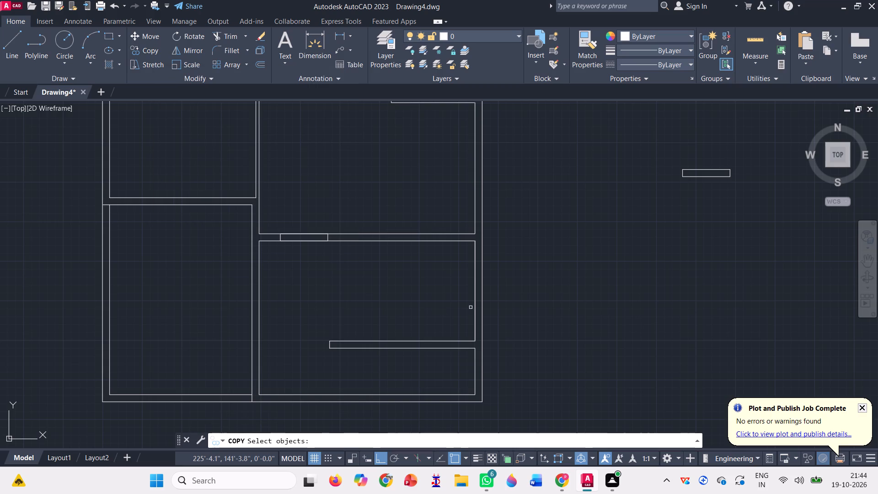
pyautogui.click(475, 309)
pyautogui.press('space')
pyautogui.click(476, 291)
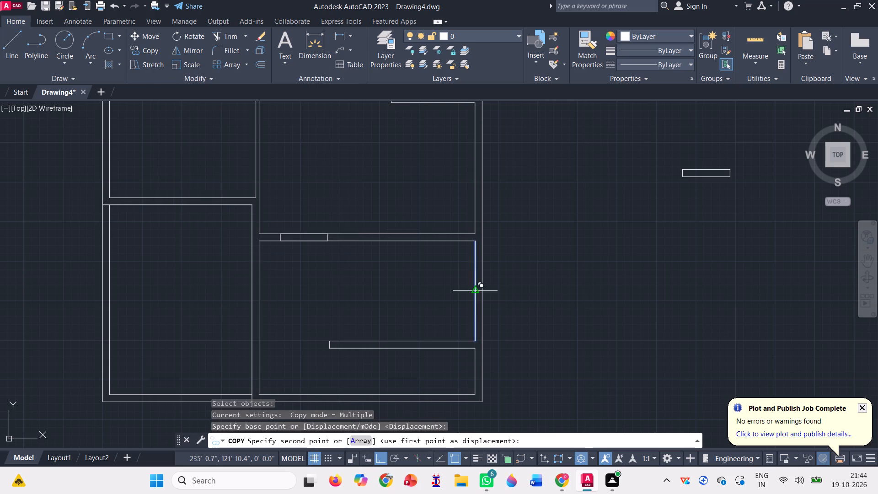
pyautogui.write("1'")
pyautogui.press('Return')
pyautogui.write("2'")
pyautogui.press('Return')
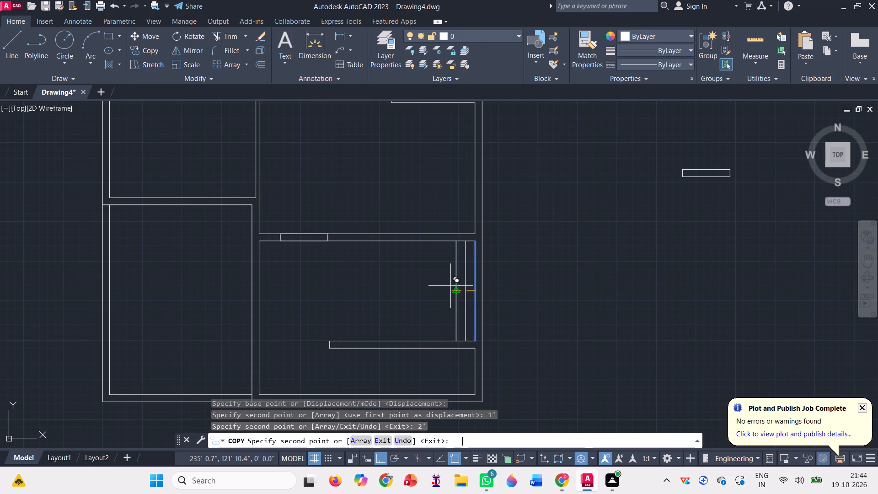
pyautogui.write("3'")
pyautogui.press('Return')
pyautogui.write("4'")
pyautogui.press('Return')
pyautogui.write("5'")
pyautogui.press('Return')
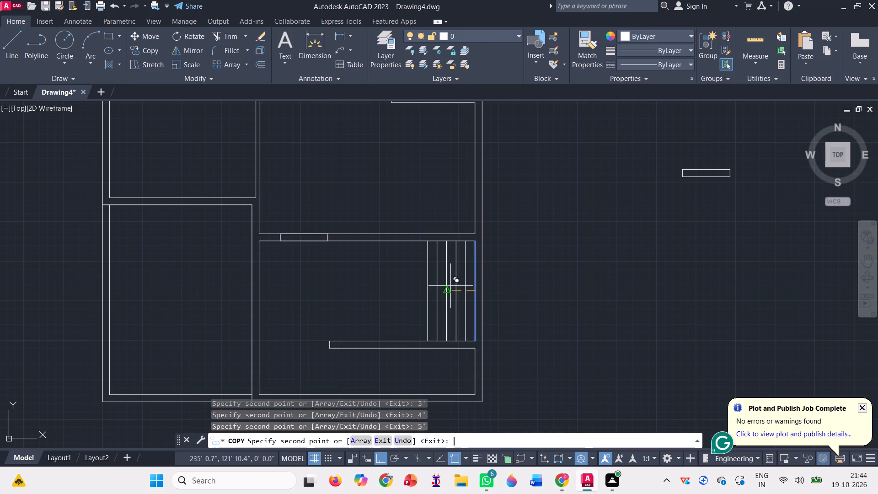
pyautogui.write("6'")
pyautogui.press('Return')
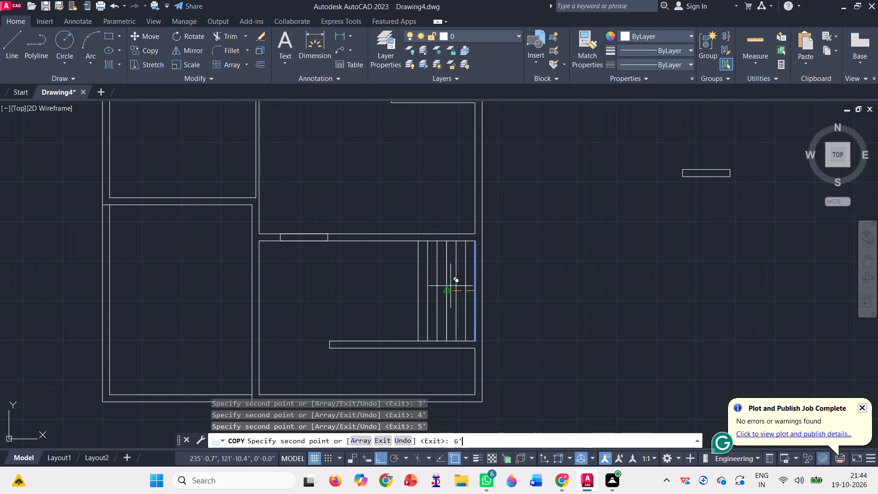
# Continue the tread copies leftward at 7', 8', 9', 10', 11', 12' and 13', ending the copying.
pyautogui.write("7'")
pyautogui.press('Return')
pyautogui.press('8')
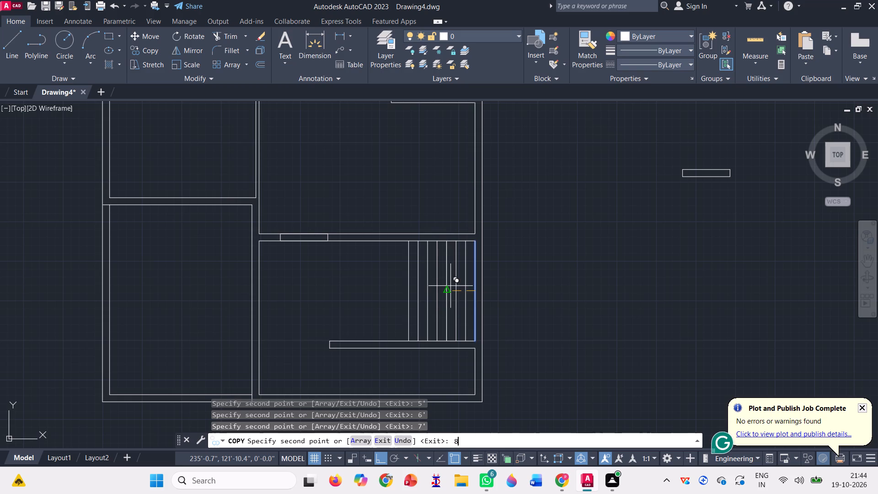
pyautogui.press("'")
pyautogui.press('Return')
pyautogui.write("9'")
pyautogui.press('Return')
pyautogui.write("10'")
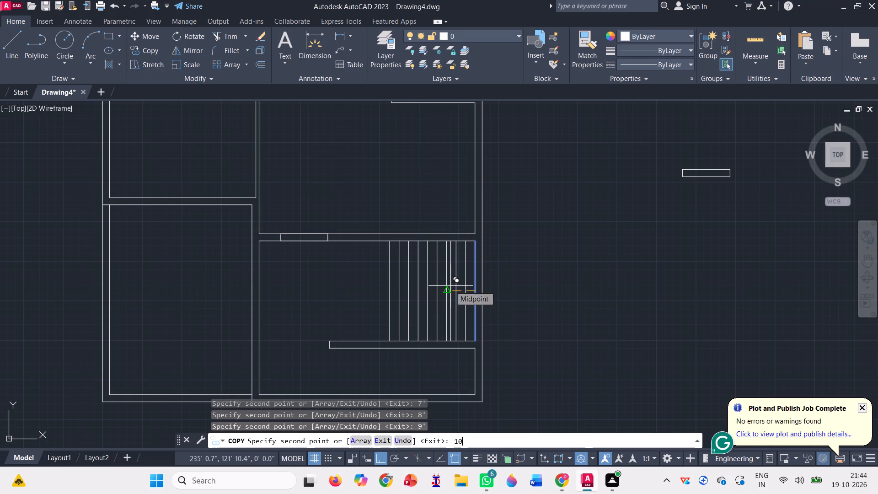
pyautogui.press('Return')
pyautogui.write('11')
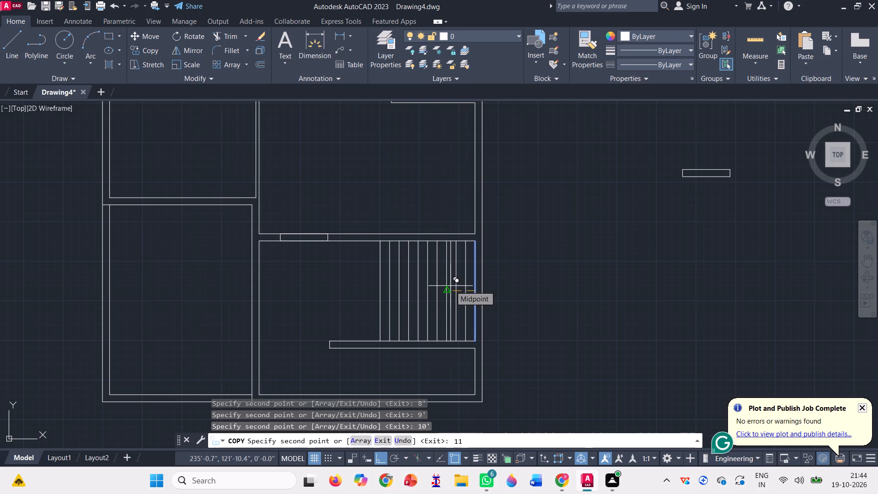
pyautogui.press("'")
pyautogui.press('Return')
pyautogui.write("12'")
pyautogui.press('Return')
pyautogui.write("13'")
pyautogui.press('Return')
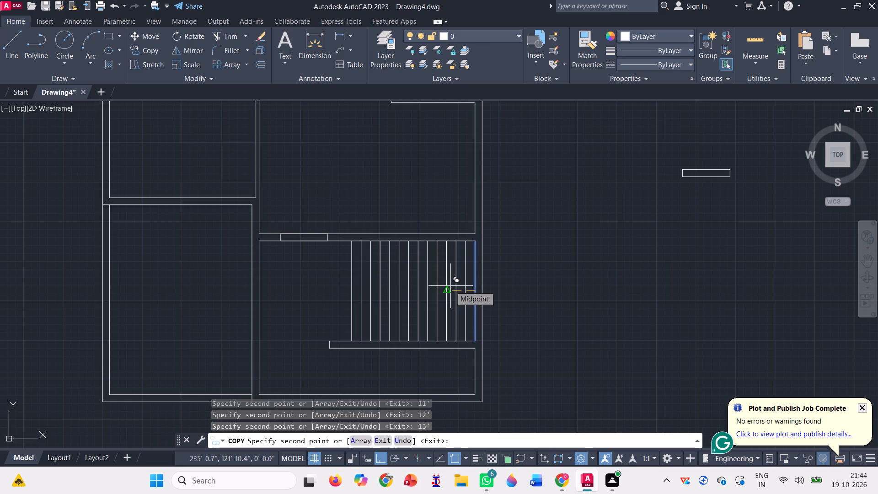
pyautogui.press('space')
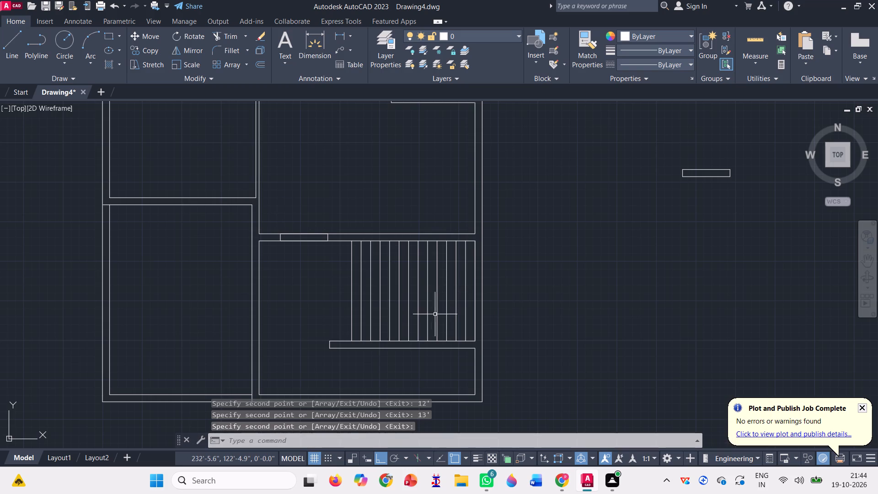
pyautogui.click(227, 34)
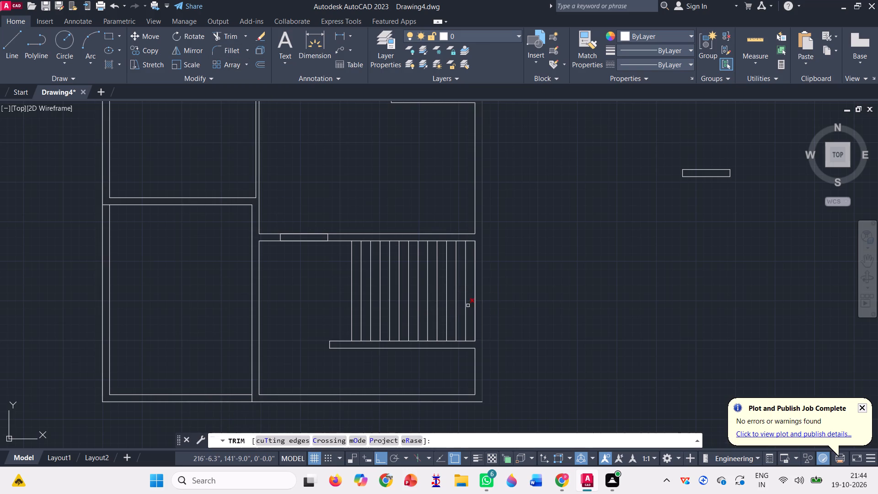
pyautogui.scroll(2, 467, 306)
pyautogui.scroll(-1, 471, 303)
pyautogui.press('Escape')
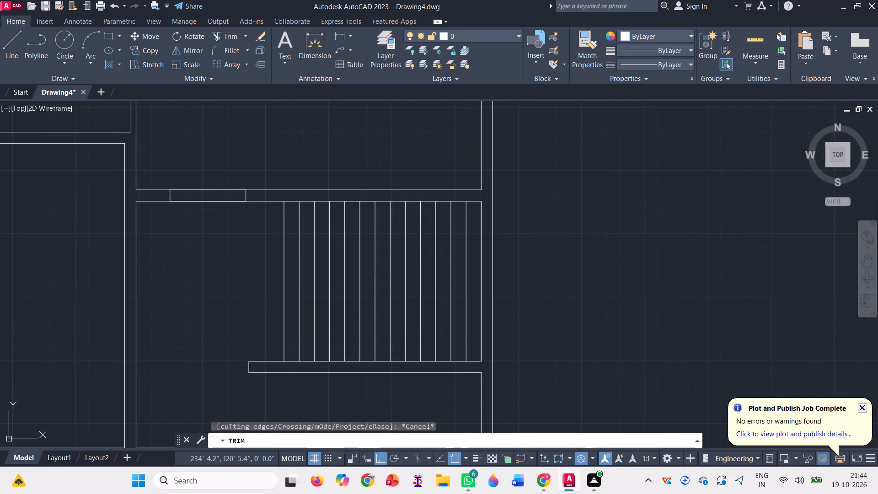
# Draw a horizontal line from the leftmost tread's midpoint to the midpoint of the third tread from the right wall.
pyautogui.click(12, 41)
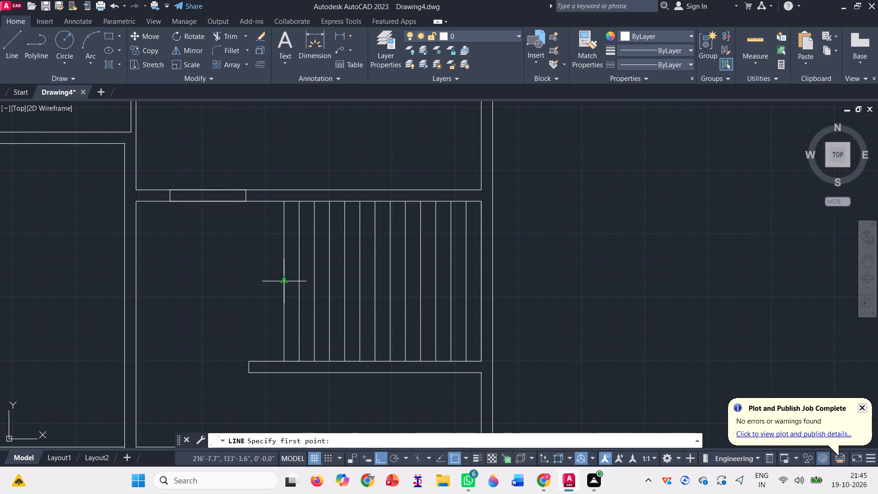
pyautogui.click(287, 278)
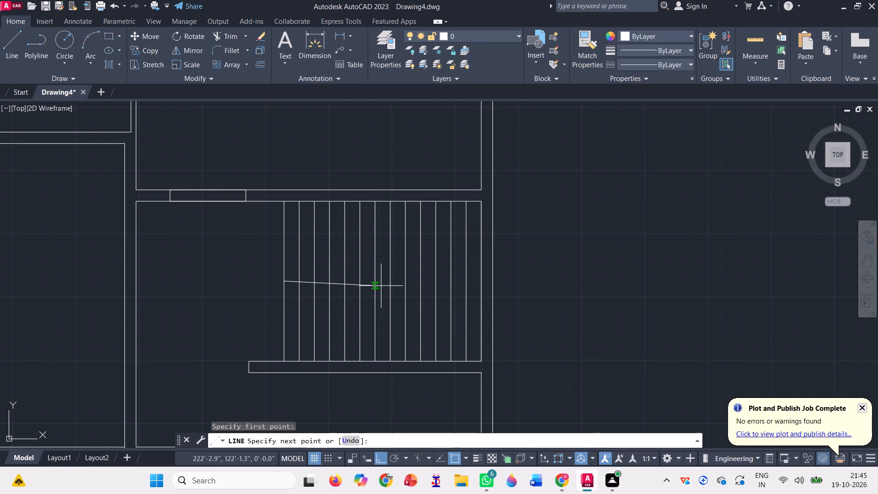
pyautogui.click(434, 283)
pyautogui.press('space')
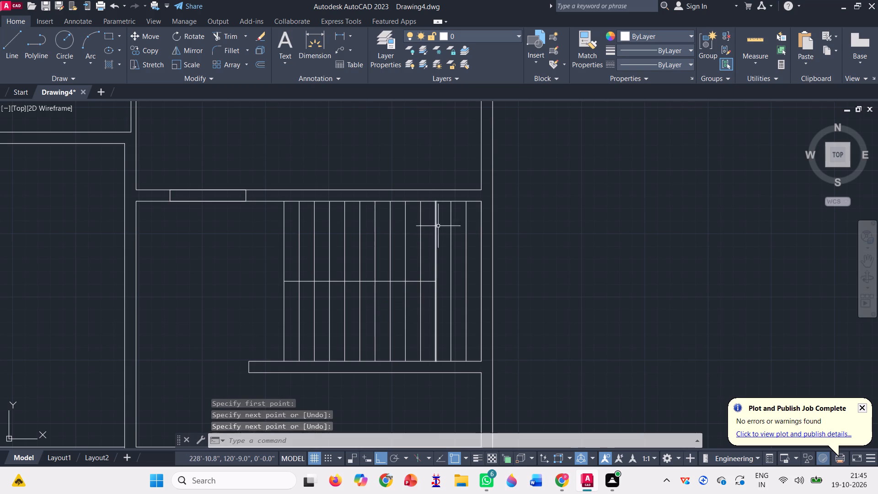
# Trim away the two tread lines nearest the right wall to clear the landing.
pyautogui.click(233, 32)
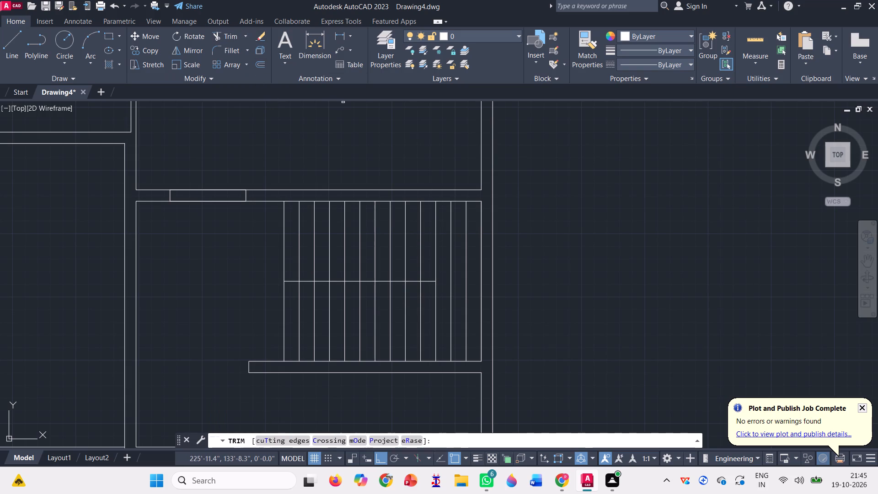
pyautogui.click(445, 283)
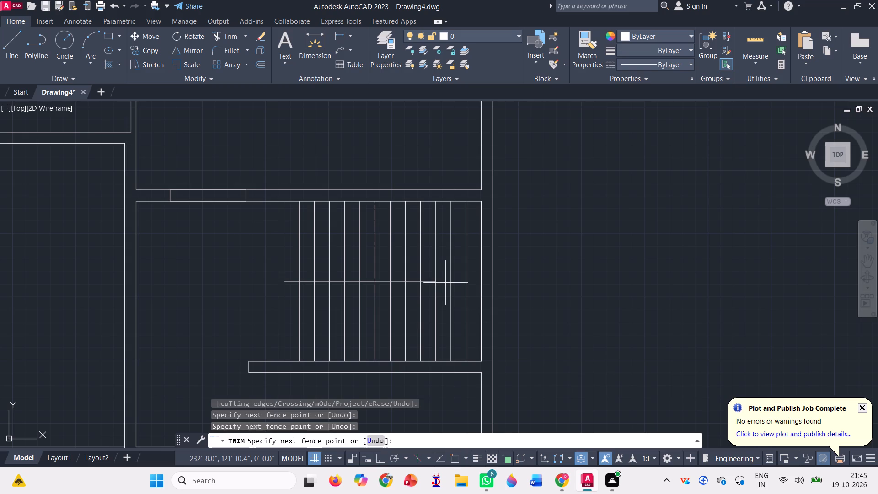
pyautogui.click(471, 283)
pyautogui.press('space')
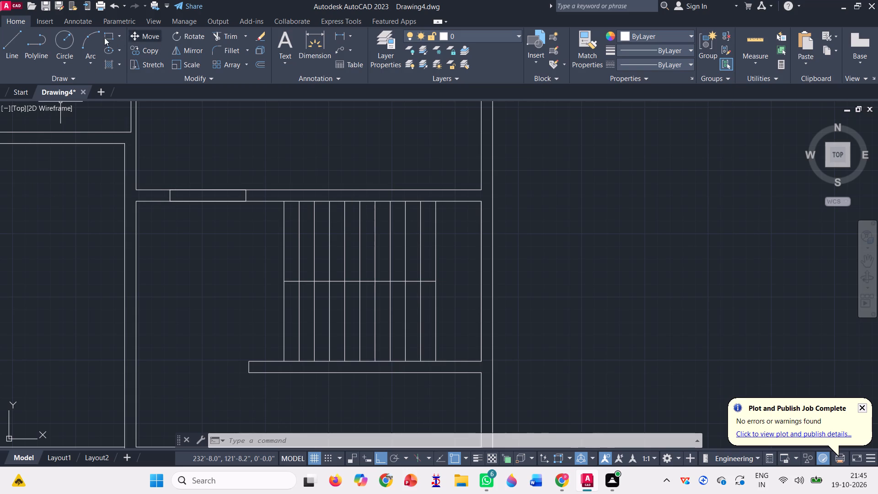
# From the midline's left end, draw lines about 8.5" up, 10' right to the last tread and down to the midline's right end.
pyautogui.click(15, 43)
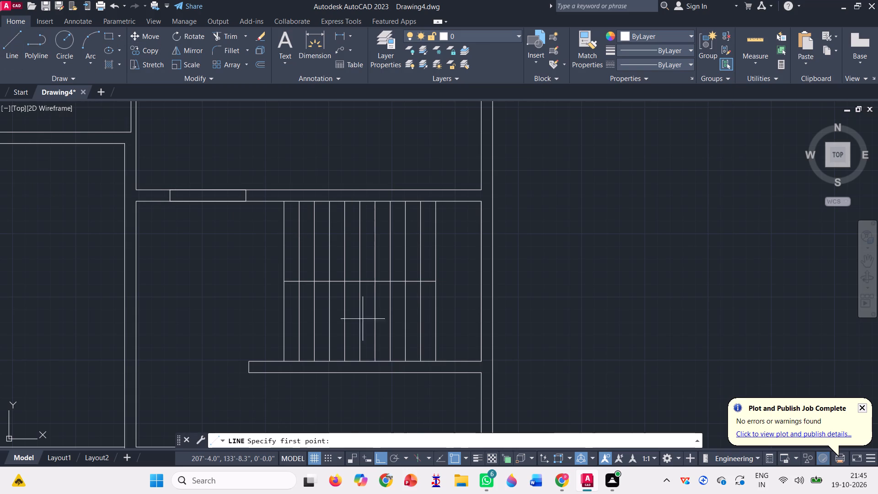
pyautogui.click(284, 282)
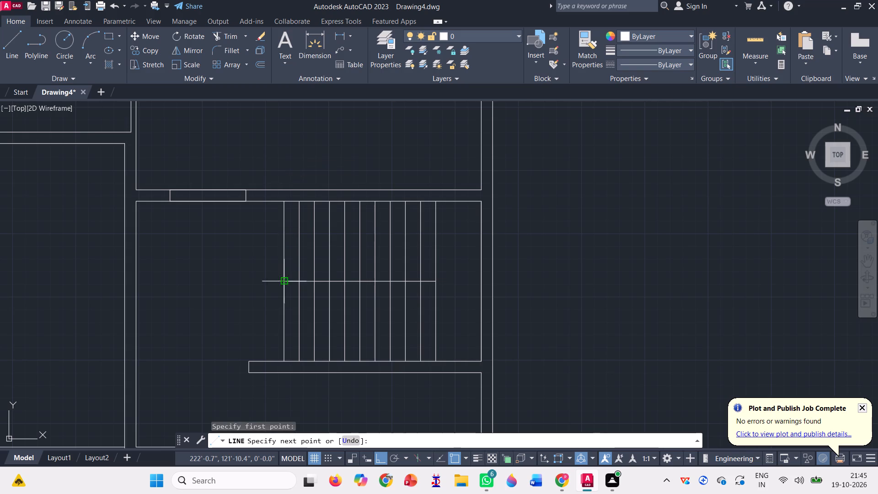
pyautogui.scroll(3, 286, 286)
pyautogui.click(277, 223)
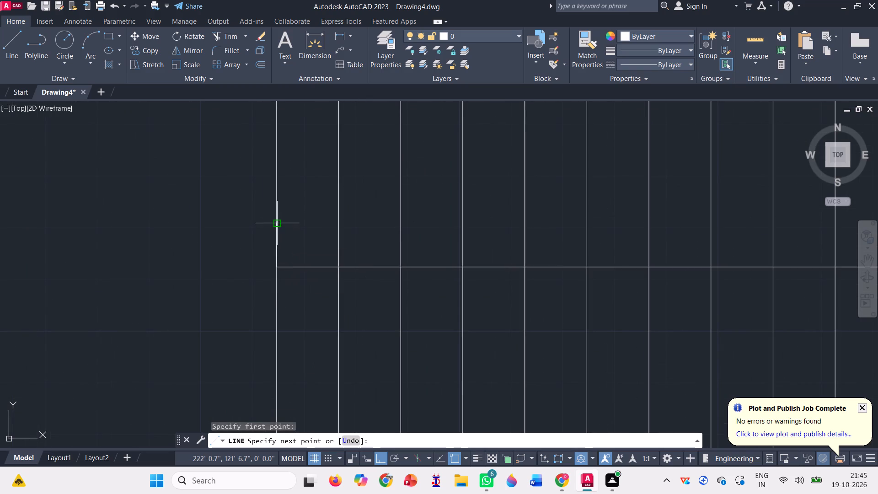
pyautogui.scroll(-2, 212, 273)
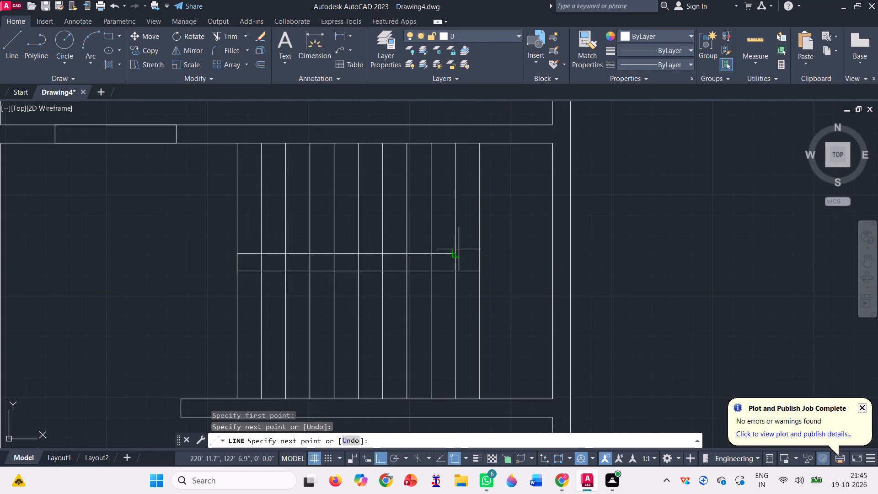
pyautogui.scroll(1, 461, 249)
pyautogui.click(489, 253)
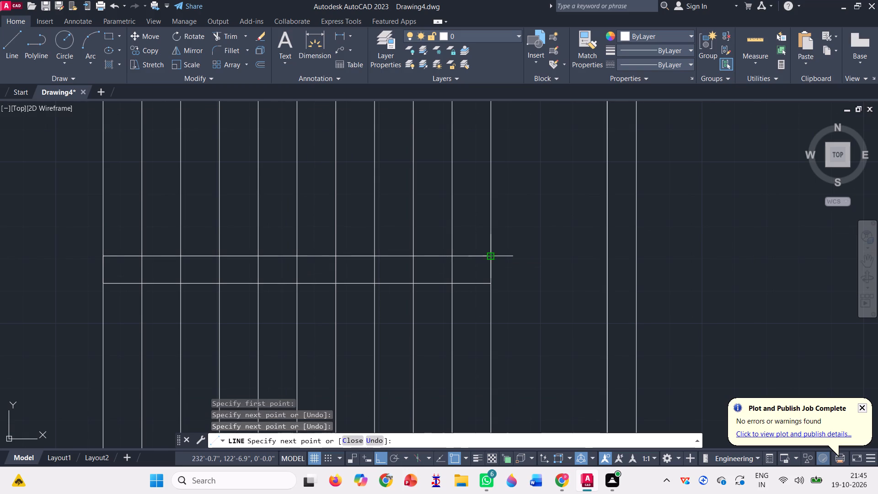
pyautogui.click(492, 281)
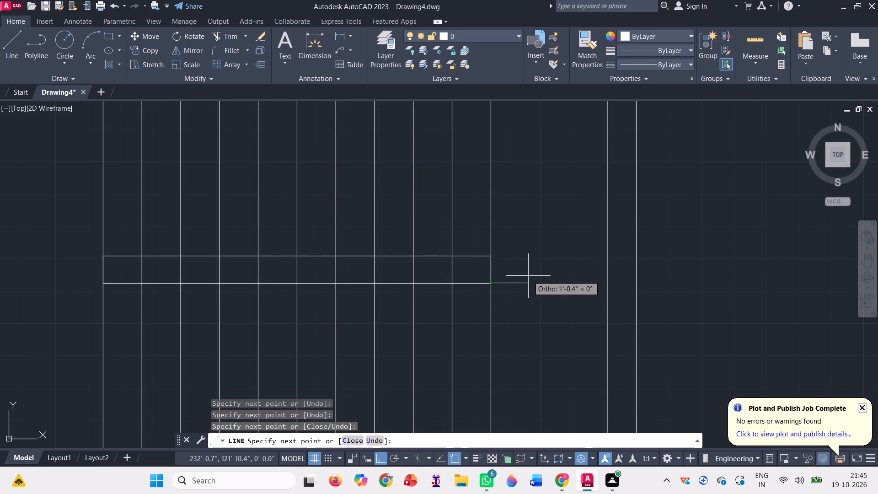
pyautogui.press('space')
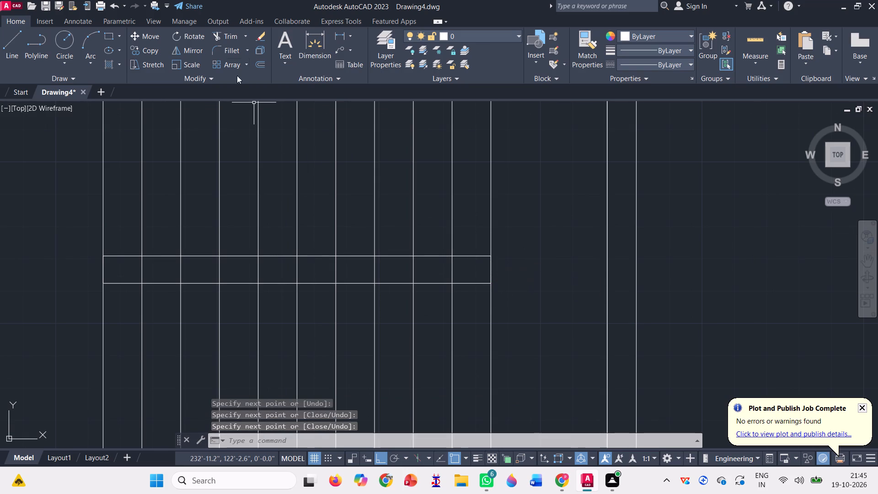
# Join the four lines of the narrow rectangle across the middle of the treads into one polyline.
pyautogui.click(130, 296)
pyautogui.click(120, 246)
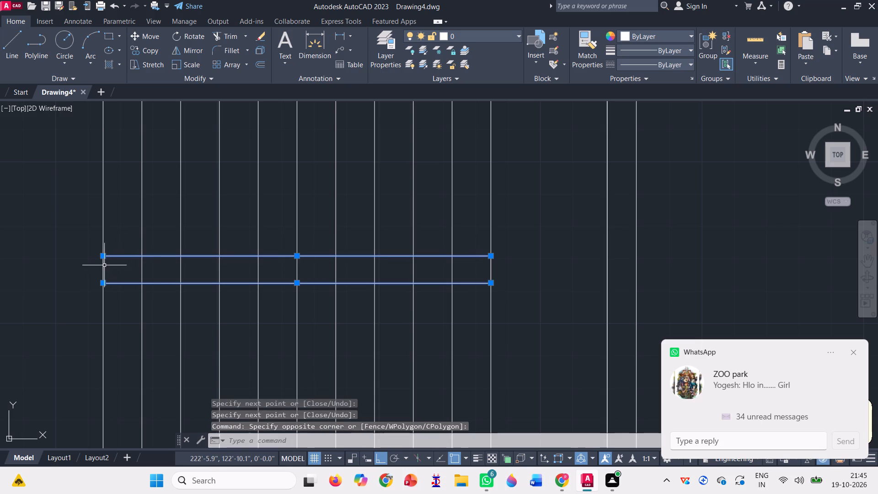
pyautogui.click(103, 263)
pyautogui.scroll(1, 461, 266)
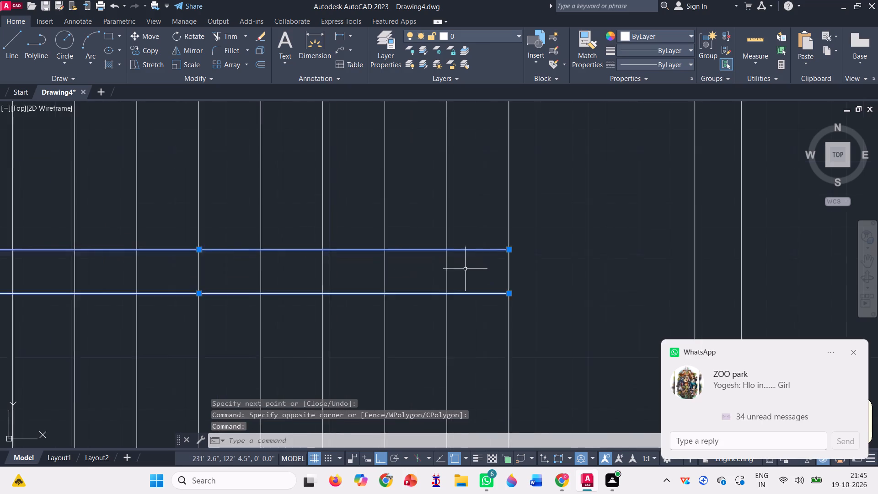
pyautogui.scroll(1, 467, 270)
pyautogui.click(534, 275)
pyautogui.scroll(-2, 414, 248)
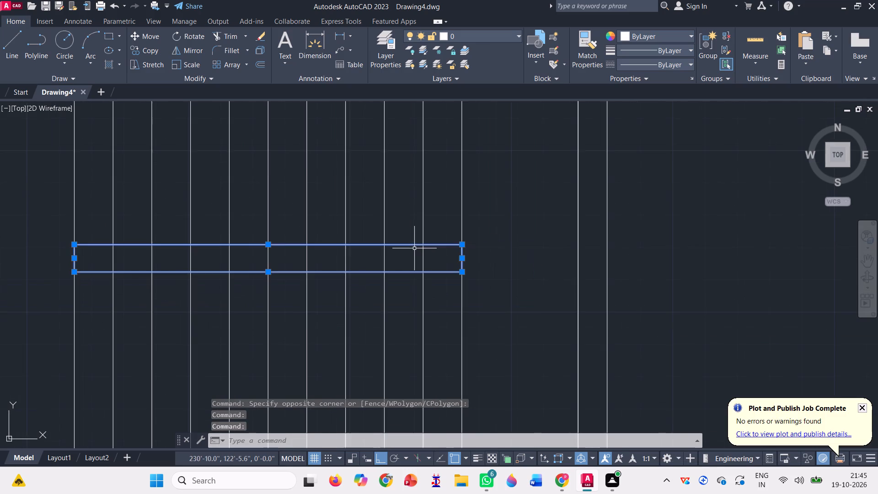
pyautogui.scroll(-1, 414, 248)
pyautogui.press('j')
pyautogui.press('Return')
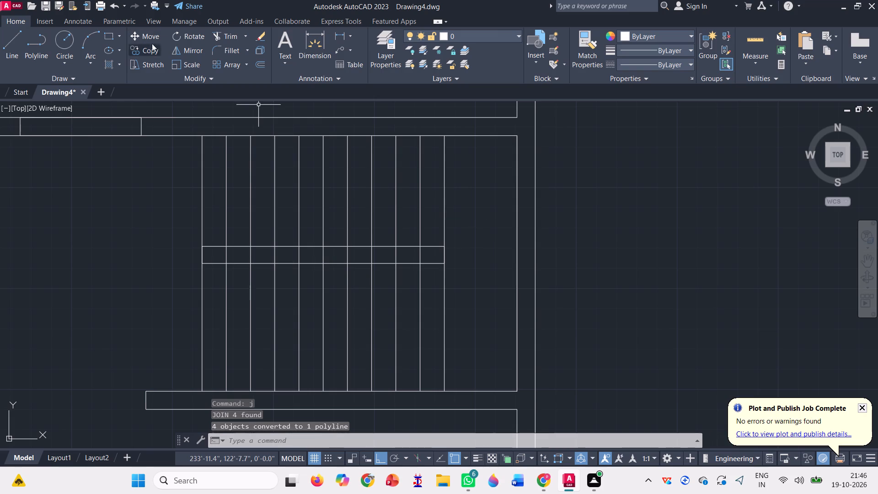
# Offset the narrow divider rectangle across the middle of the stair treads outward by 2".
pyautogui.click(259, 61)
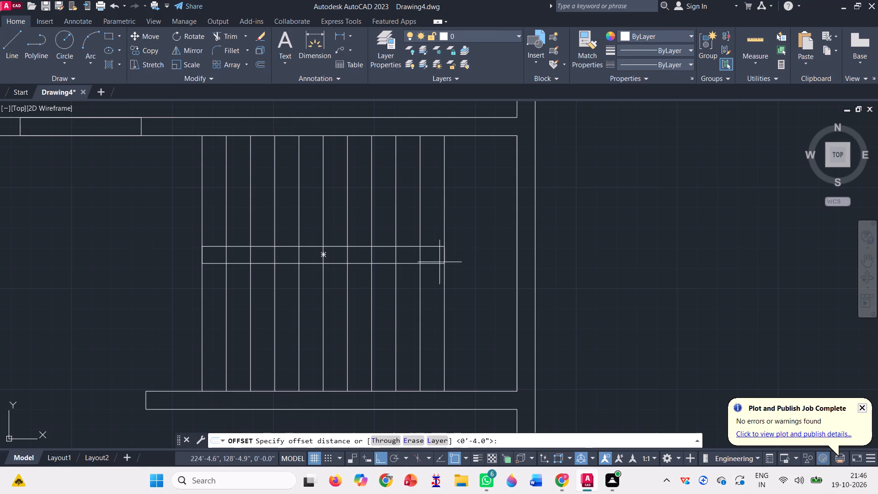
pyautogui.write("0'")
pyautogui.press('2')
pyautogui.press("'")
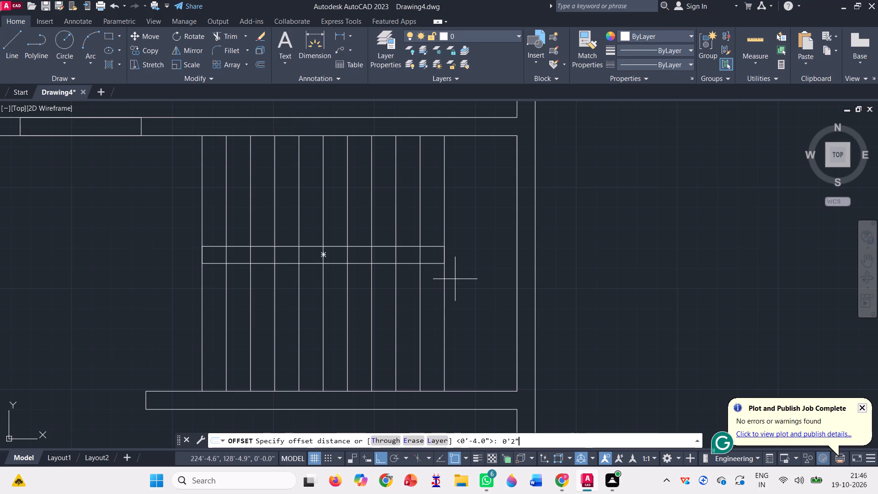
pyautogui.press('Return')
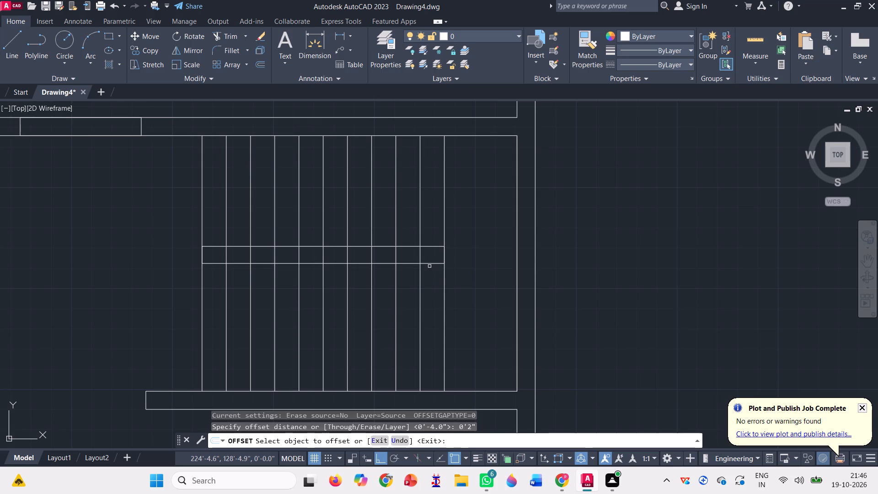
pyautogui.click(436, 263)
pyautogui.click(457, 277)
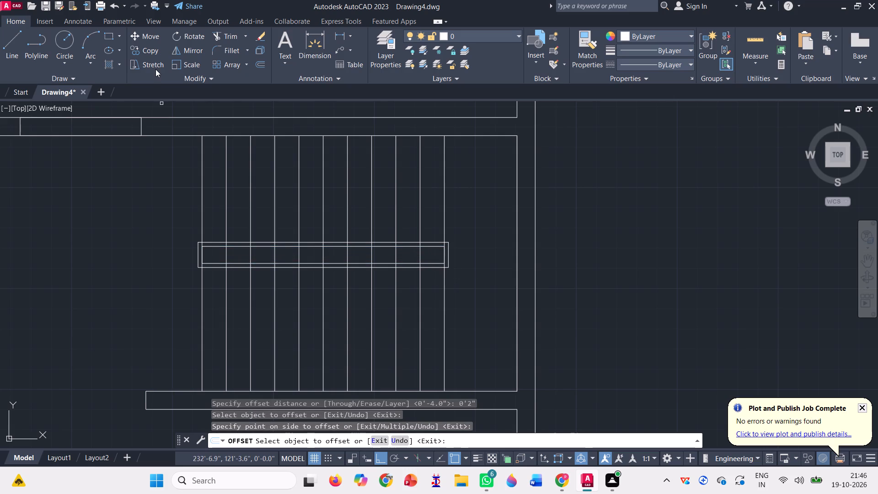
pyautogui.press('Escape')
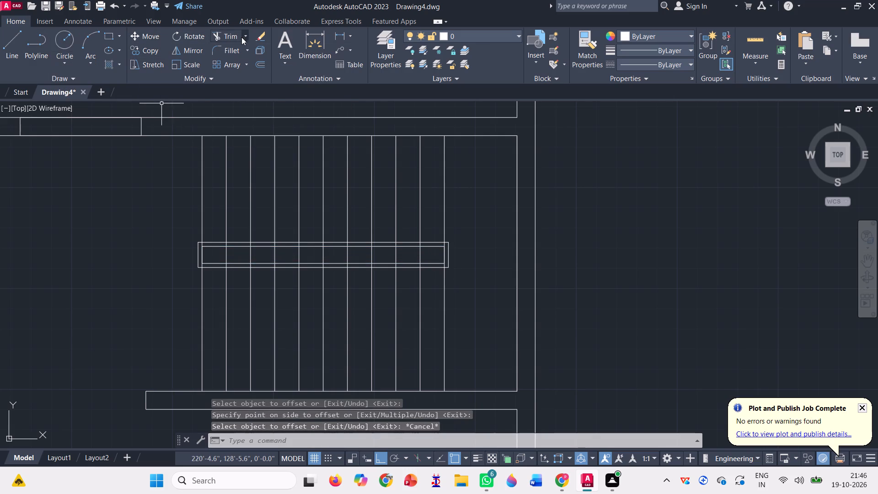
# Trim away the tread lines that cross the inside of the inner divider rectangle.
pyautogui.click(226, 36)
pyautogui.scroll(3, 214, 252)
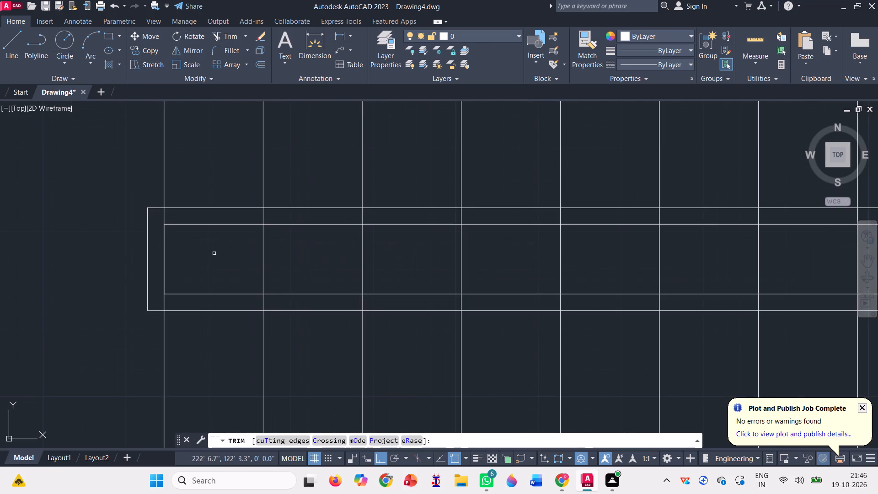
pyautogui.click(215, 251)
pyautogui.scroll(-2, 215, 251)
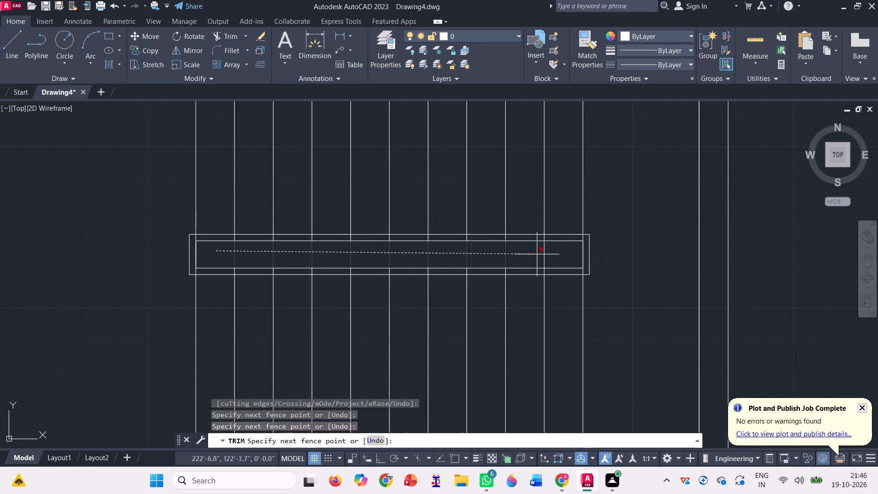
pyautogui.click(565, 257)
# Trim the tread line pieces lying between the inner and outer divider rectangles along the upper edge.
pyautogui.scroll(3, 209, 242)
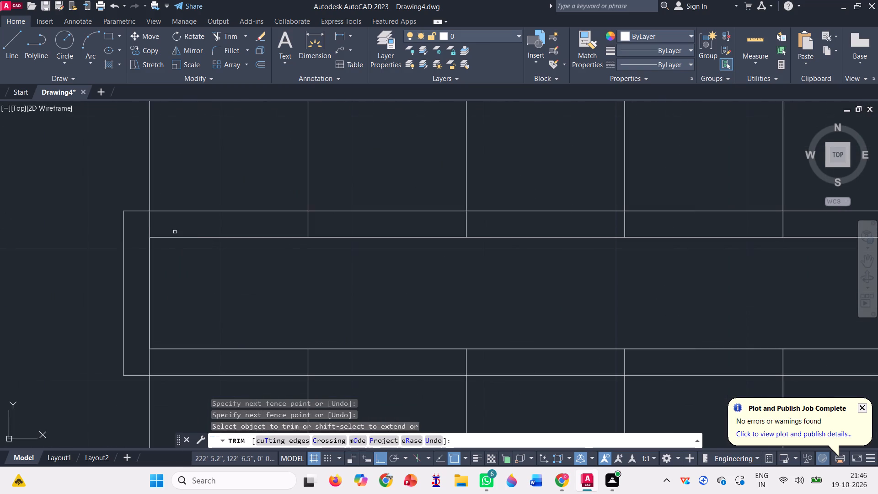
pyautogui.scroll(1, 145, 224)
pyautogui.click(145, 223)
pyautogui.scroll(-4, 143, 222)
pyautogui.scroll(3, 519, 221)
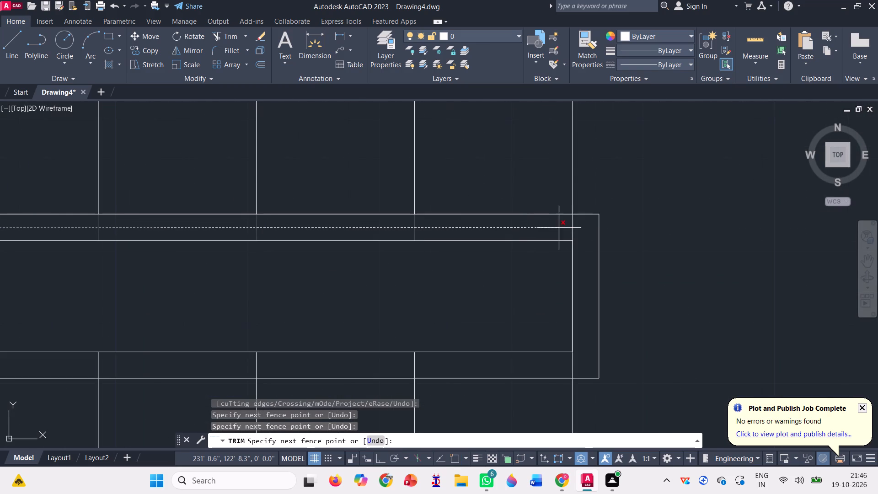
pyautogui.click(579, 228)
pyautogui.scroll(-4, 479, 189)
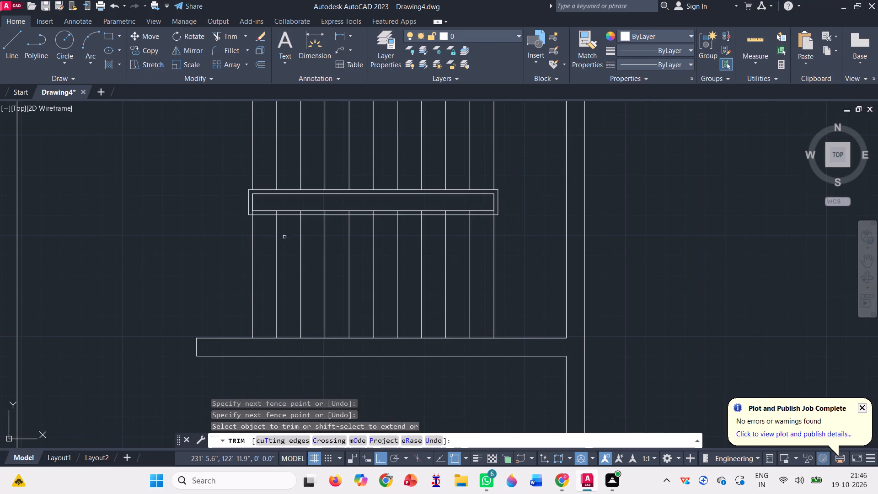
# Trim the tread line pieces lying between the two divider rectangles along the lower edge.
pyautogui.scroll(3, 229, 209)
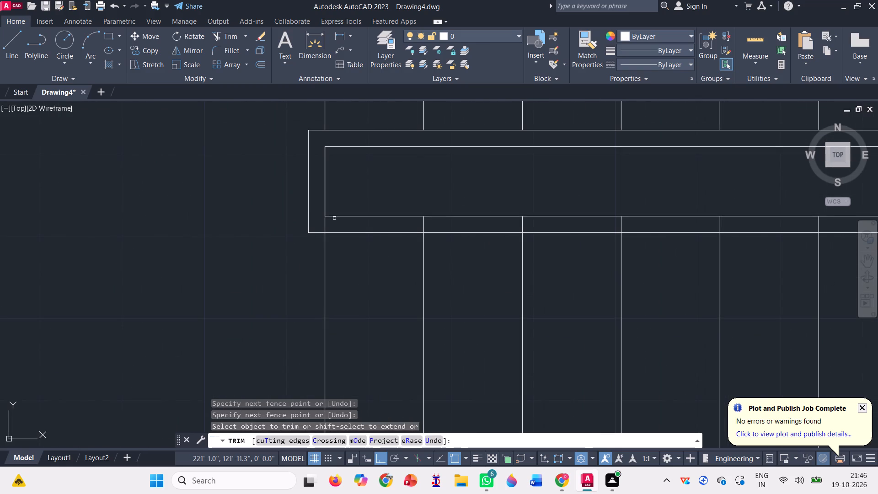
pyautogui.scroll(2, 333, 221)
pyautogui.click(299, 234)
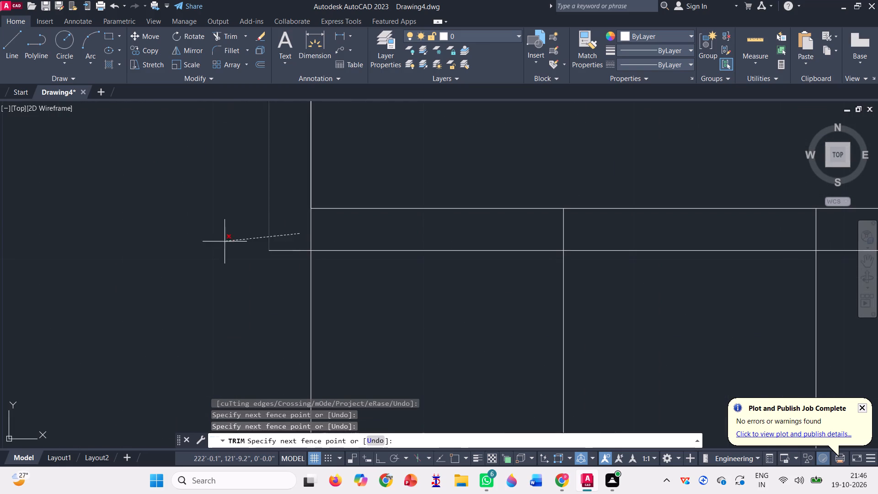
pyautogui.scroll(-3, 139, 237)
pyautogui.scroll(-1, 311, 228)
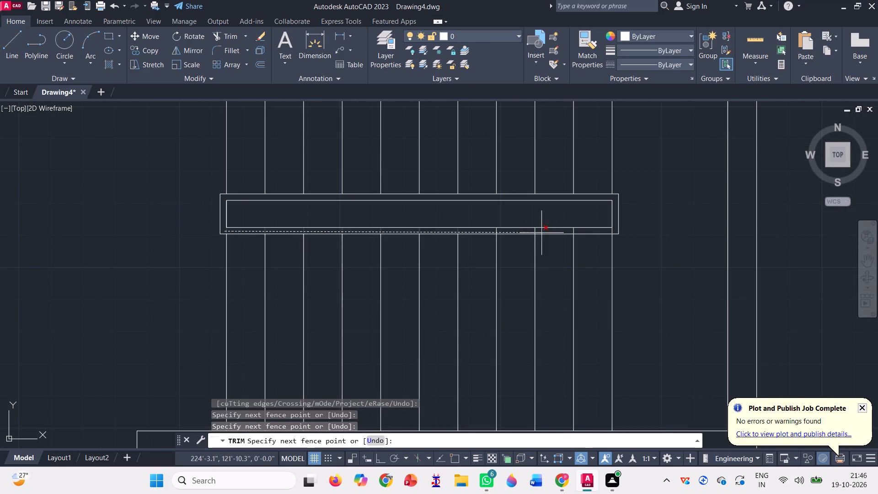
pyautogui.scroll(3, 614, 231)
pyautogui.click(610, 227)
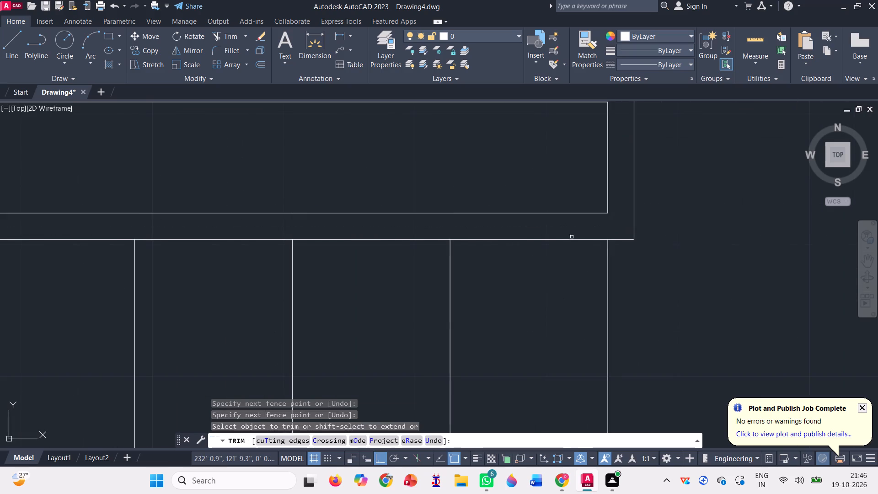
pyautogui.scroll(-3, 564, 241)
pyautogui.click(574, 224)
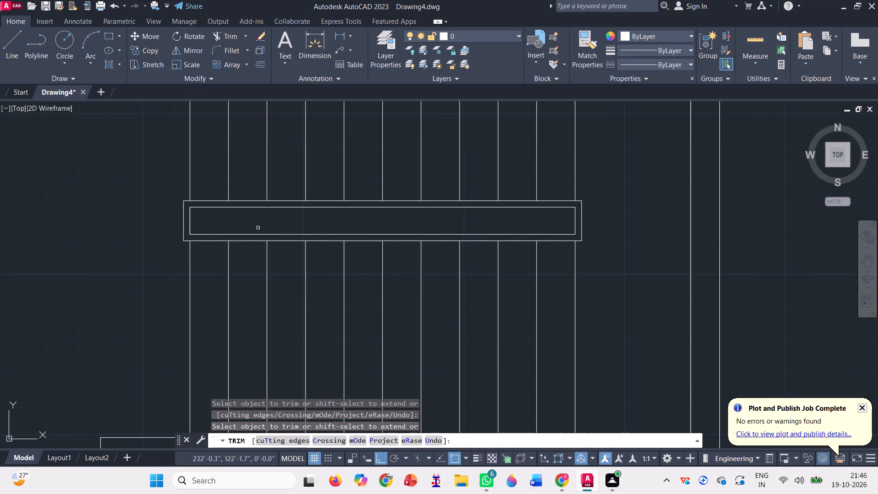
pyautogui.click(191, 226)
pyautogui.press('space')
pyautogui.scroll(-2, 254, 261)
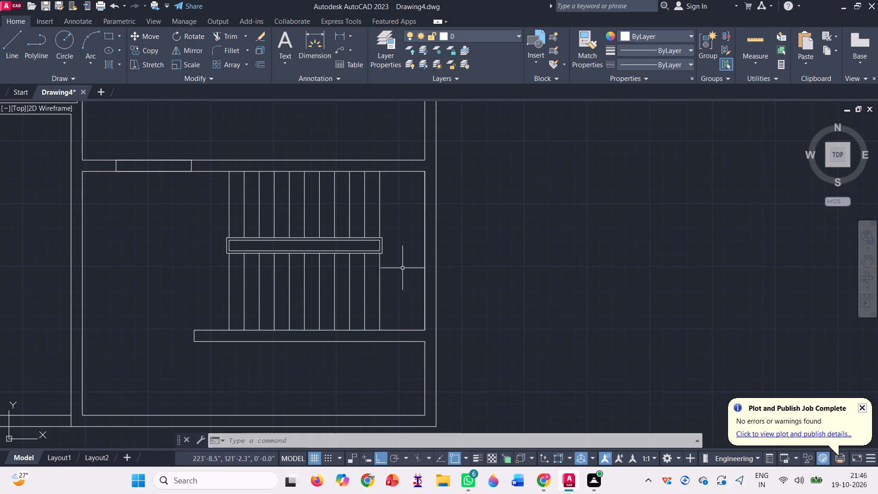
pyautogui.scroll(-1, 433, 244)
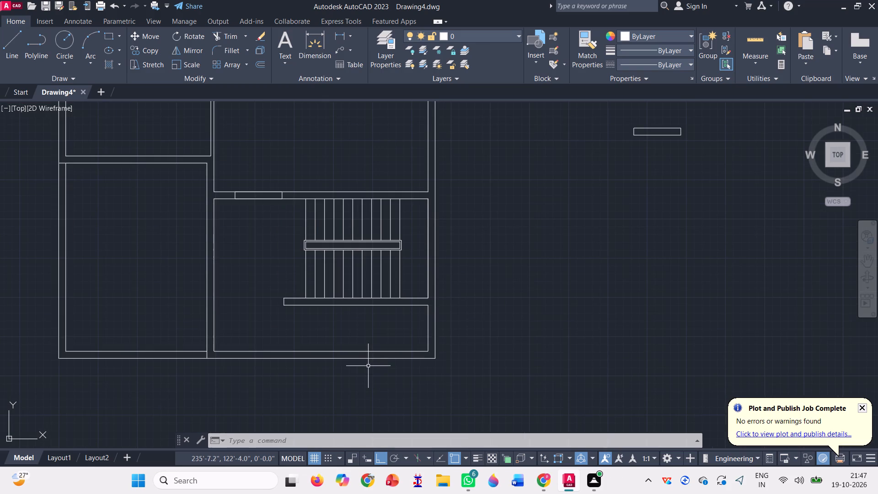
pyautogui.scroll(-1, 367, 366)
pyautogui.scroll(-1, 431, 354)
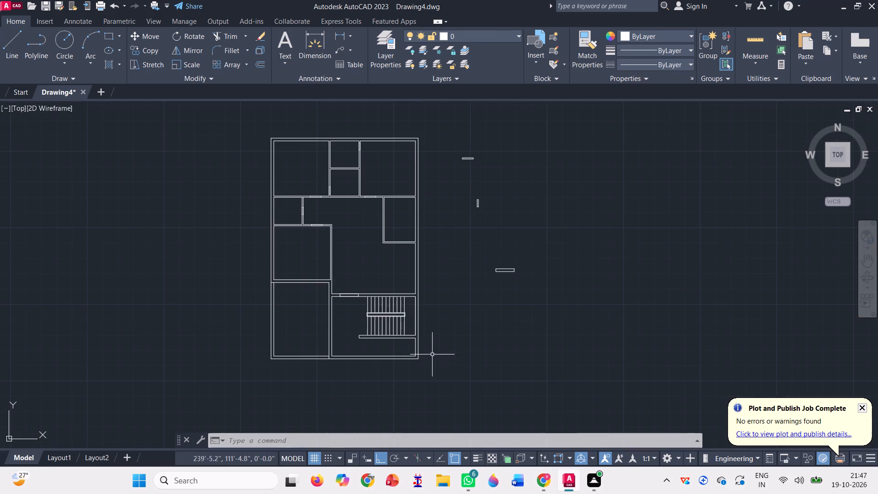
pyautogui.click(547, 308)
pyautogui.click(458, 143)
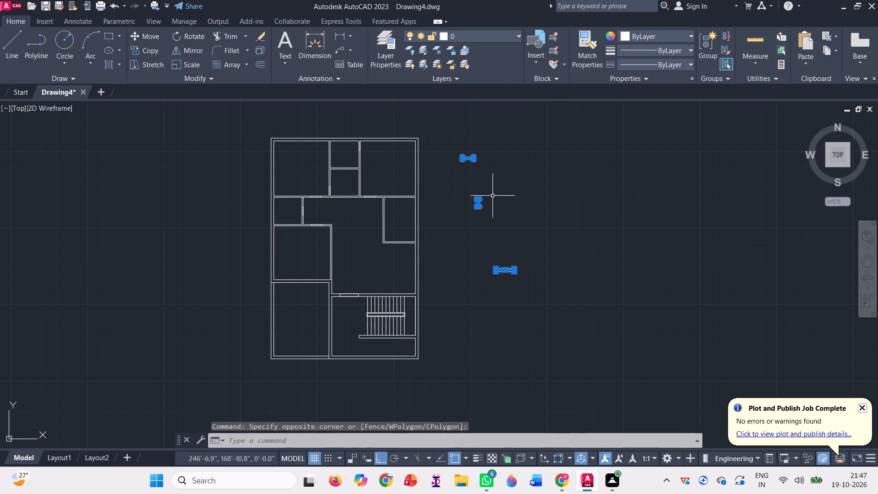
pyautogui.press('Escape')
# Rotate the uppermost loose opening rectangle beside the plan 90° about its right end so it stands vertical.
pyautogui.scroll(1, 493, 161)
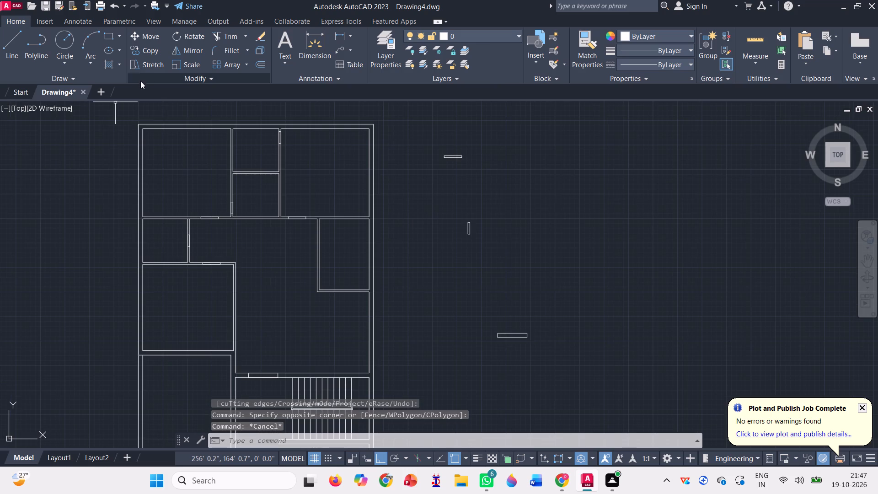
pyautogui.click(180, 38)
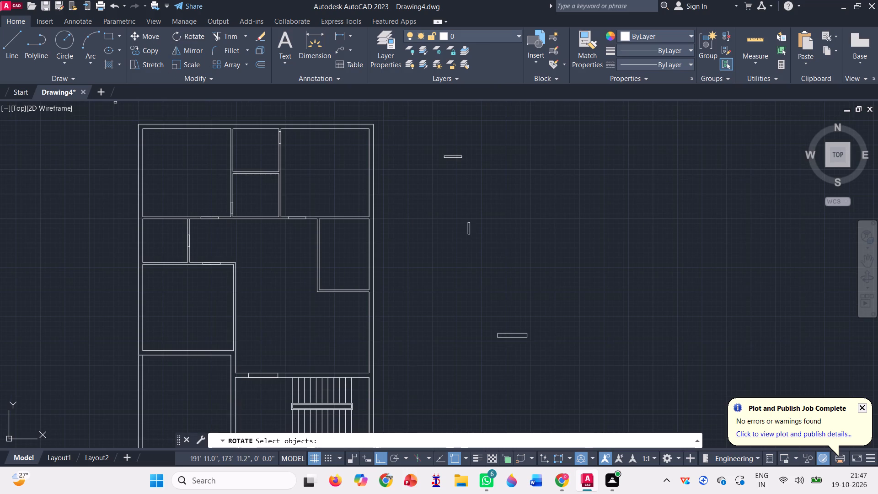
pyautogui.click(461, 155)
pyautogui.press('space')
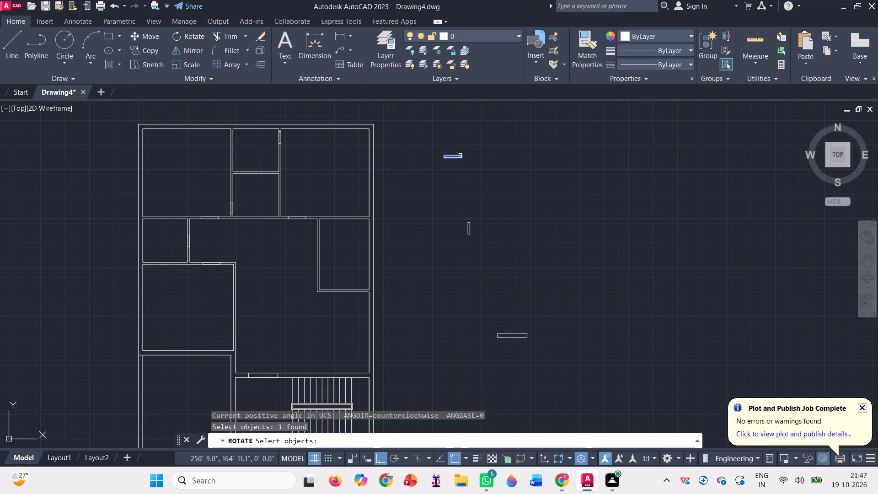
pyautogui.click(460, 155)
pyautogui.click(451, 129)
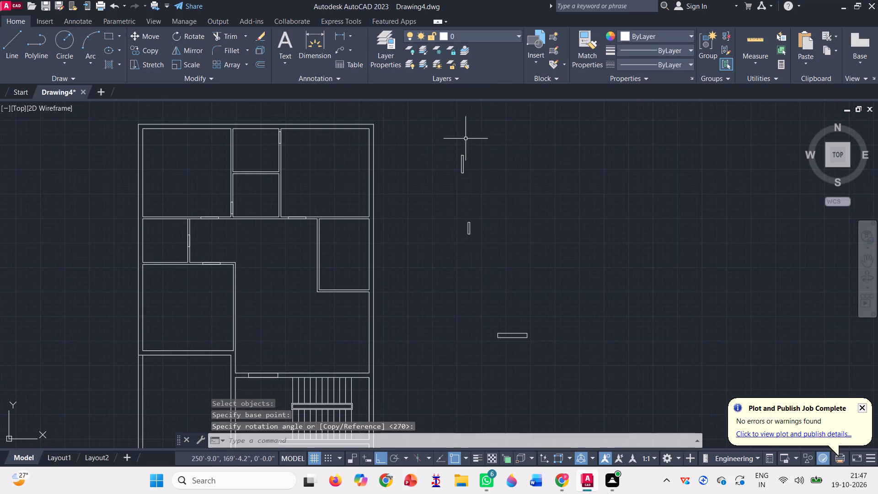
# With Ortho off, copy the rotated opening rectangle by its top-left corner into the left partition of the small room on the right outer wall, near the lower end.
pyautogui.click(155, 48)
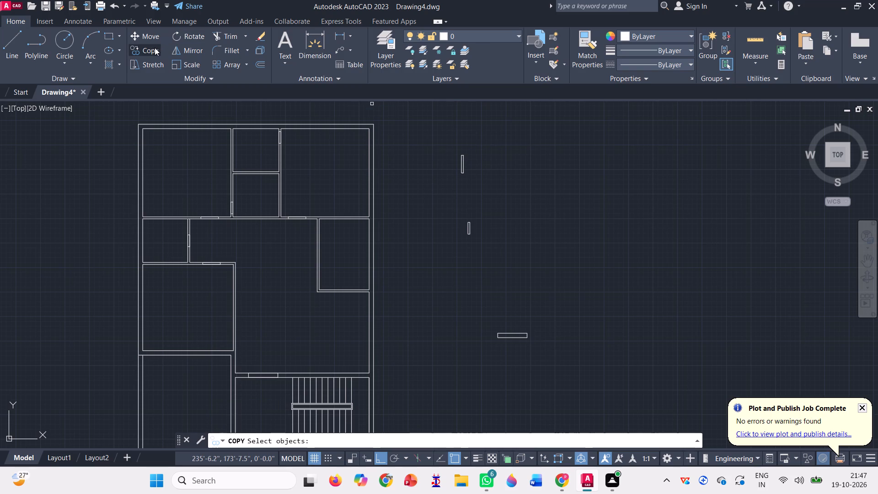
pyautogui.click(463, 163)
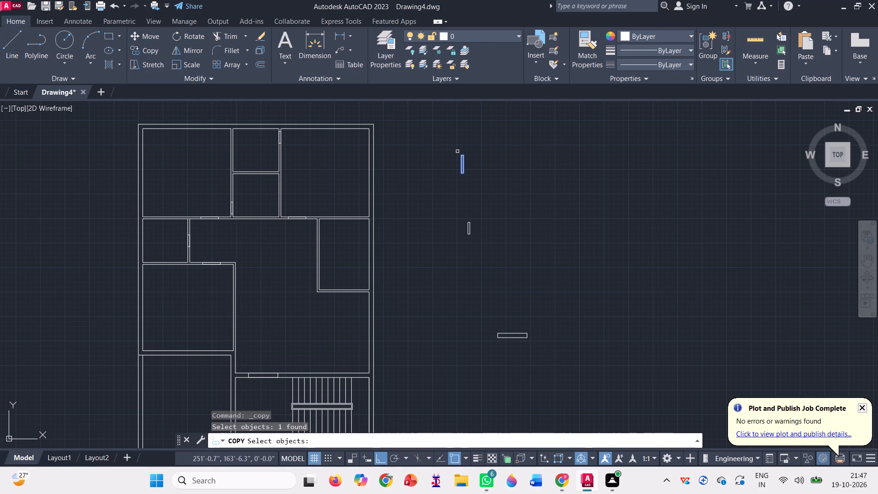
pyautogui.press('space')
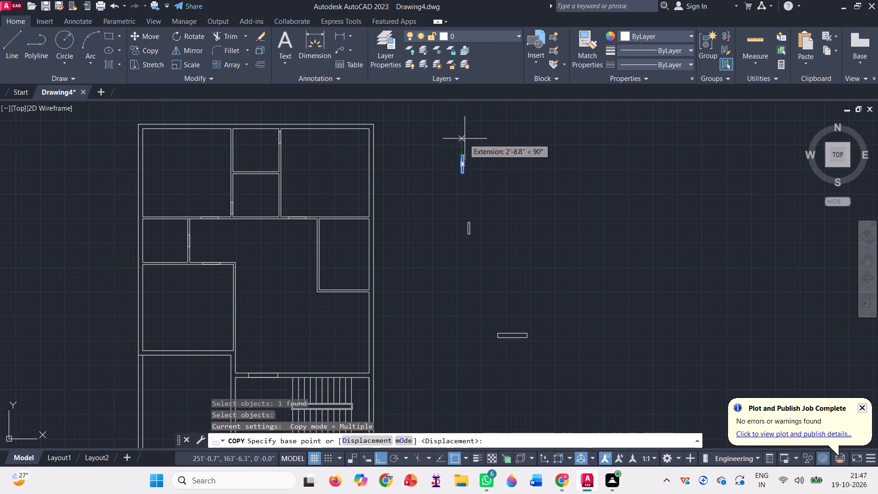
pyautogui.scroll(3, 460, 152)
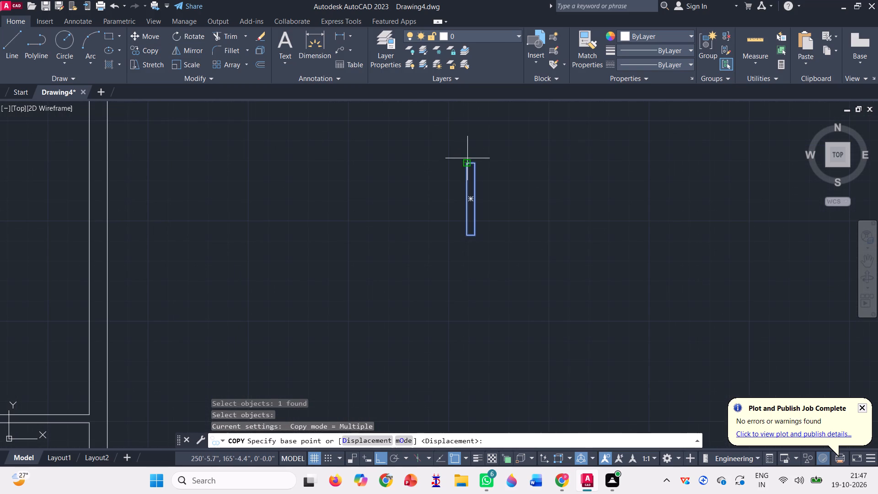
pyautogui.click(467, 161)
pyautogui.scroll(-2, 511, 161)
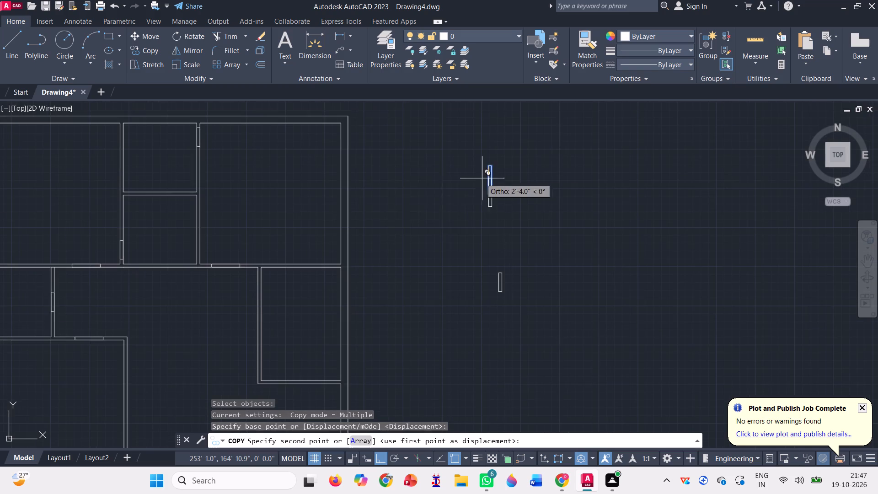
pyautogui.press('F8')
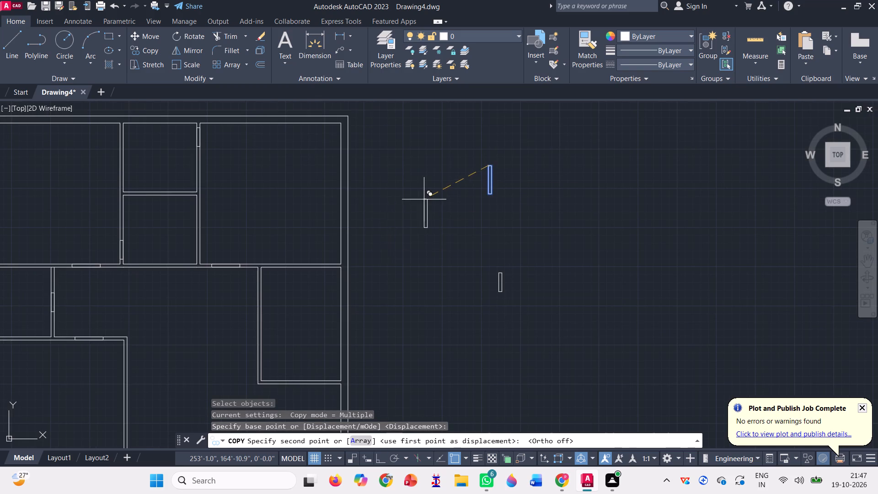
pyautogui.scroll(-1, 425, 199)
pyautogui.scroll(3, 335, 298)
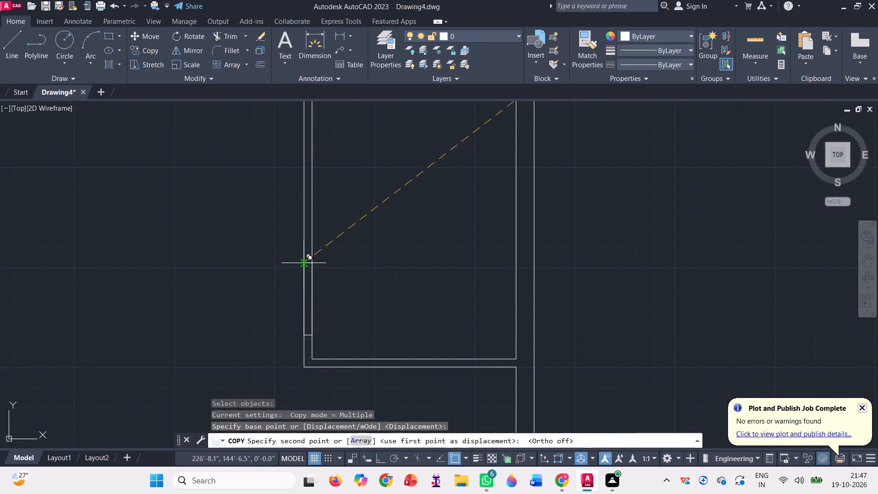
pyautogui.click(304, 263)
pyautogui.press('space')
pyautogui.scroll(-1, 270, 286)
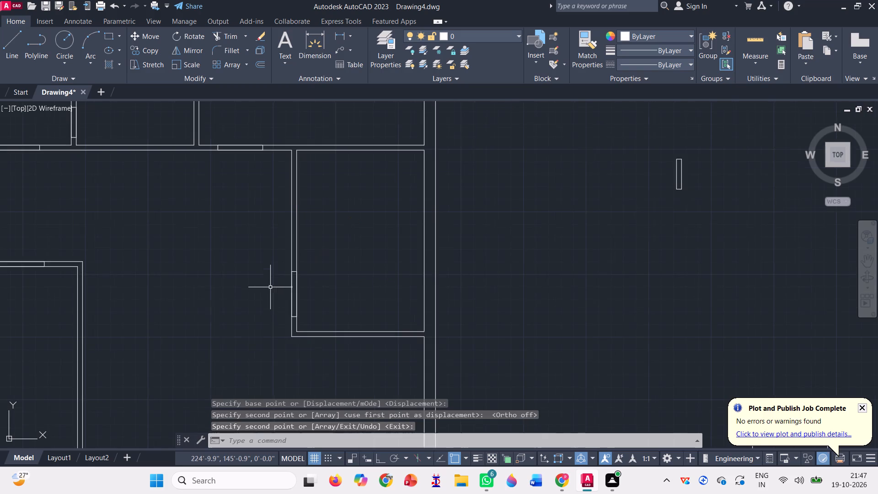
pyautogui.scroll(-2, 278, 295)
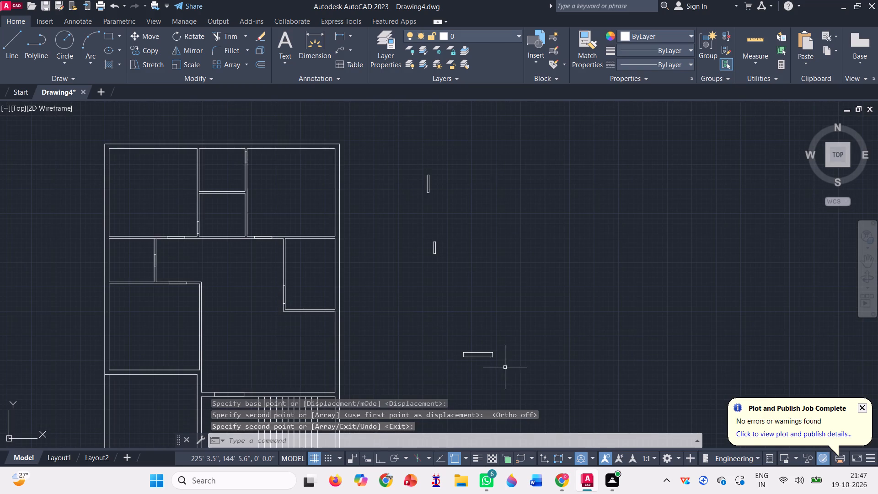
# Delete the three loose opening rectangles beside the floor plan.
pyautogui.click(506, 369)
pyautogui.click(404, 161)
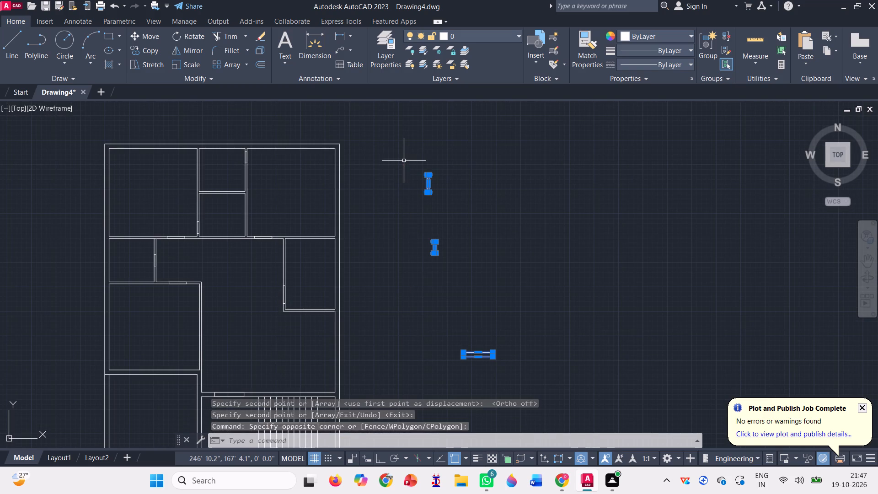
pyautogui.press('Delete')
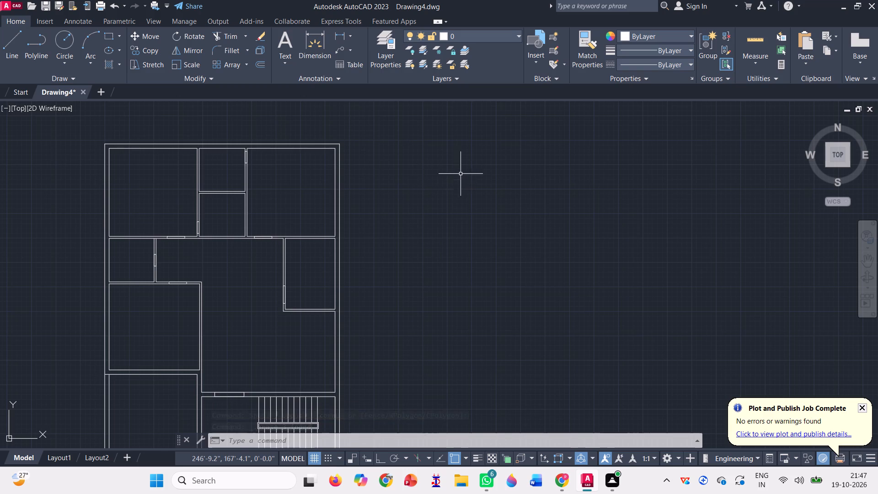
# Copy the whole floor plan twice to its right, using its bottom-right corner as base point with Ortho on, forming a horizontal row.
pyautogui.scroll(-1, 460, 174)
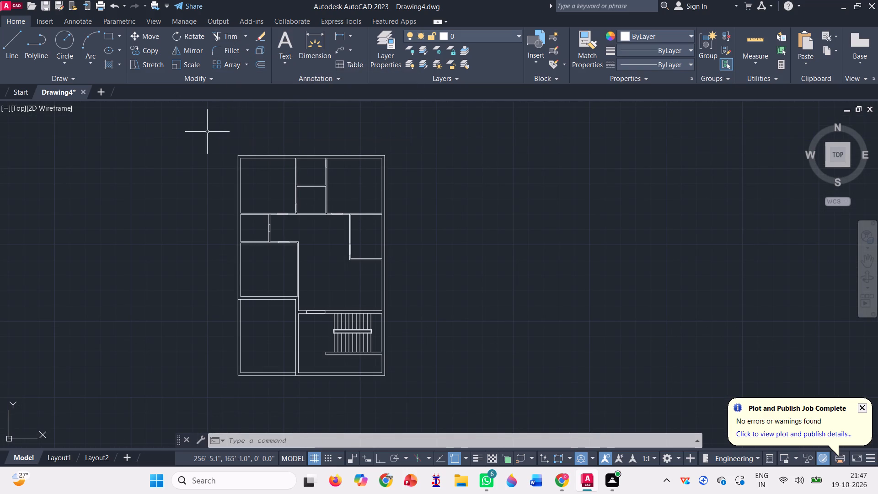
pyautogui.click(157, 48)
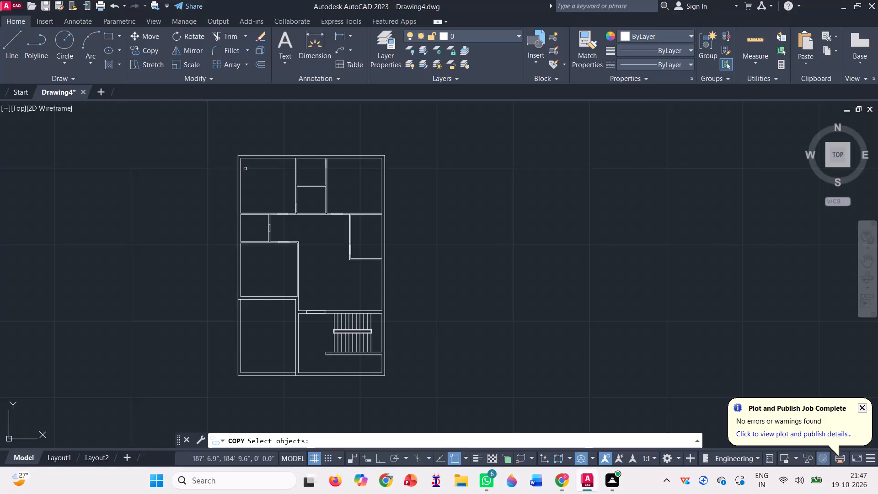
pyautogui.click(222, 140)
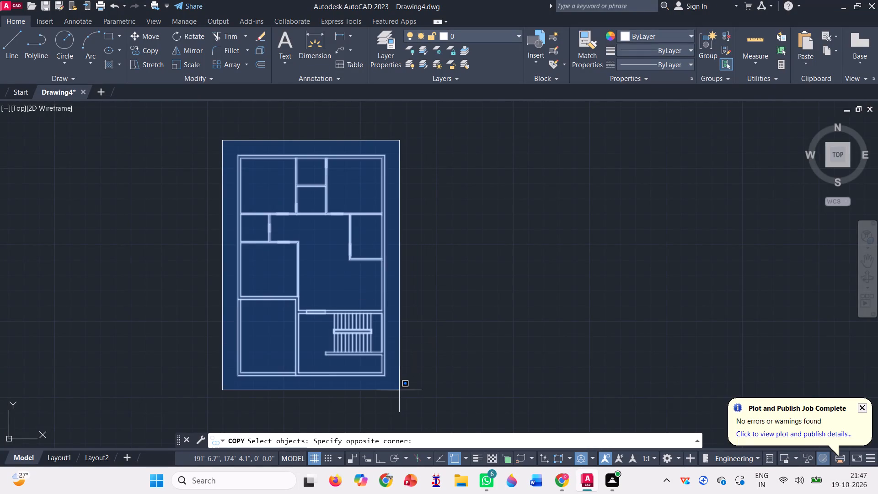
pyautogui.click(399, 390)
pyautogui.press('space')
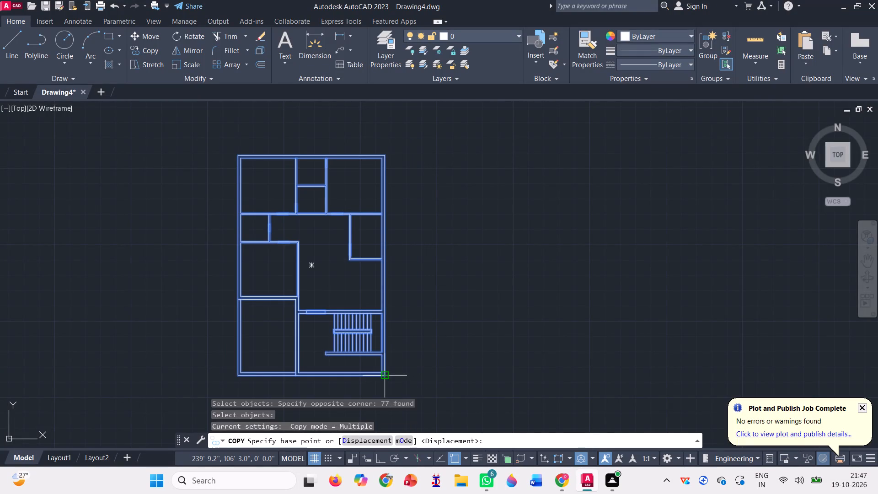
pyautogui.click(386, 376)
pyautogui.scroll(-2, 327, 352)
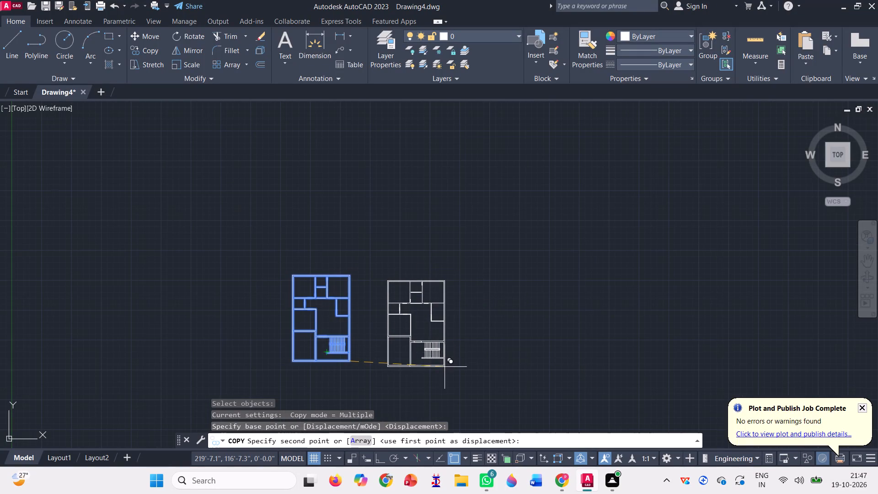
pyautogui.scroll(1, 444, 367)
pyautogui.press('F8')
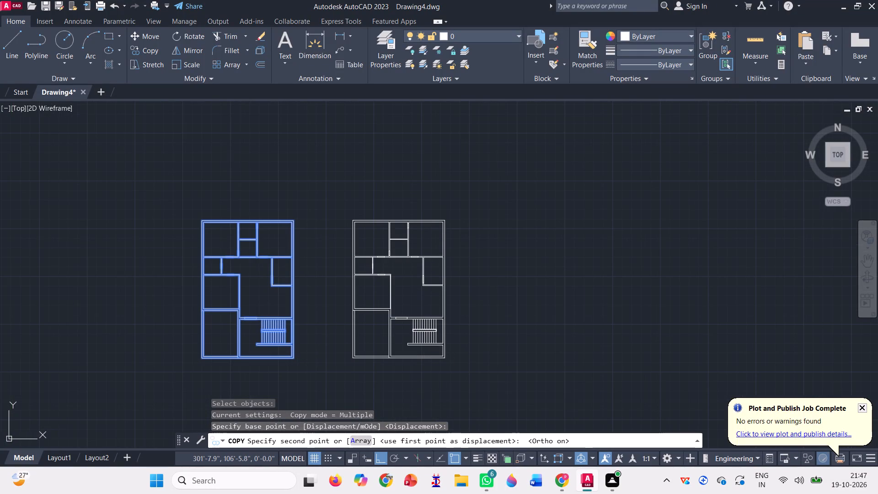
pyautogui.click(444, 367)
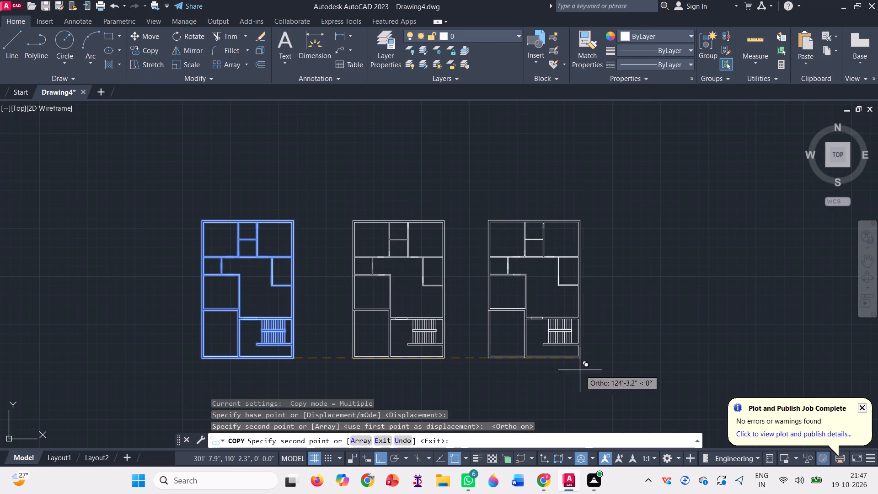
pyautogui.click(586, 371)
pyautogui.press('space')
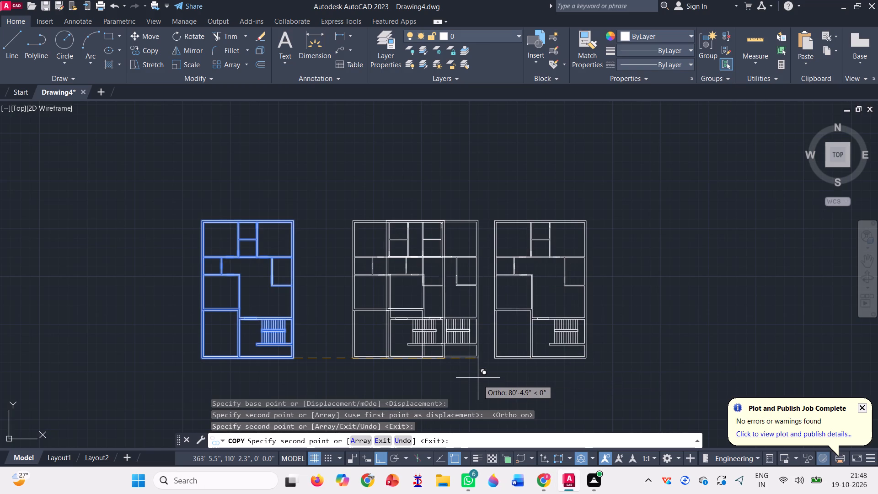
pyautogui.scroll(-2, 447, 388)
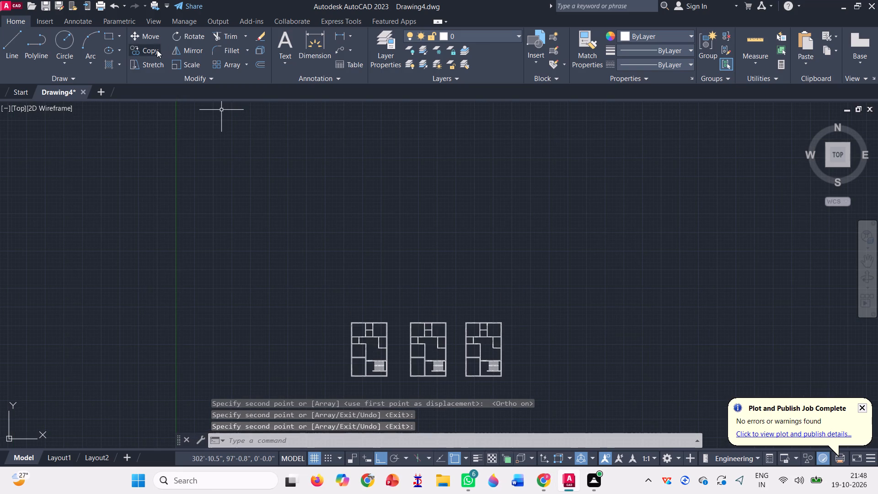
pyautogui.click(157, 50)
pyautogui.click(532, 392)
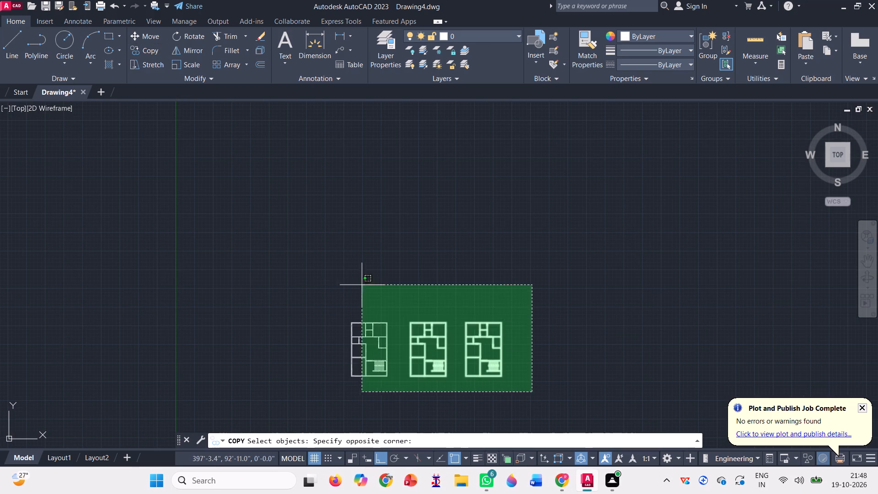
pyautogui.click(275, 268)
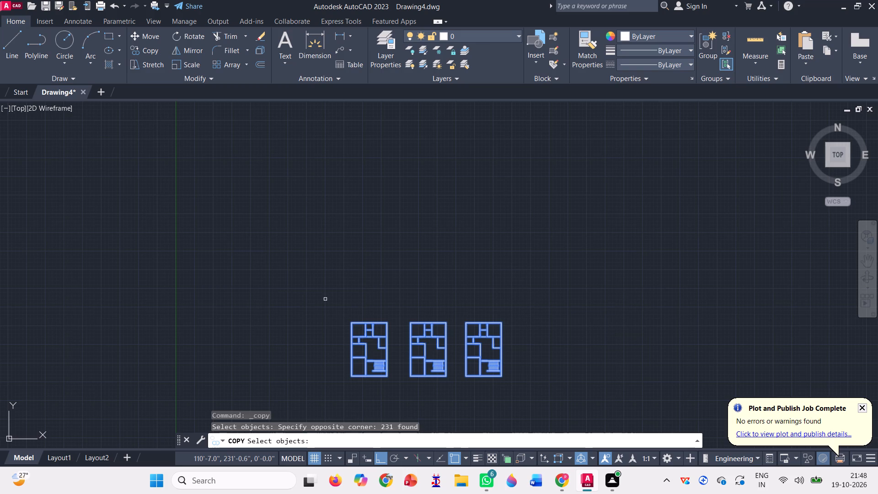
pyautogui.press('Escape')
# In the middle plan, draw a horizontal line from the lower-left end of the wall below the staircase to the outer left wall line.
pyautogui.scroll(2, 495, 389)
pyautogui.scroll(1, 318, 361)
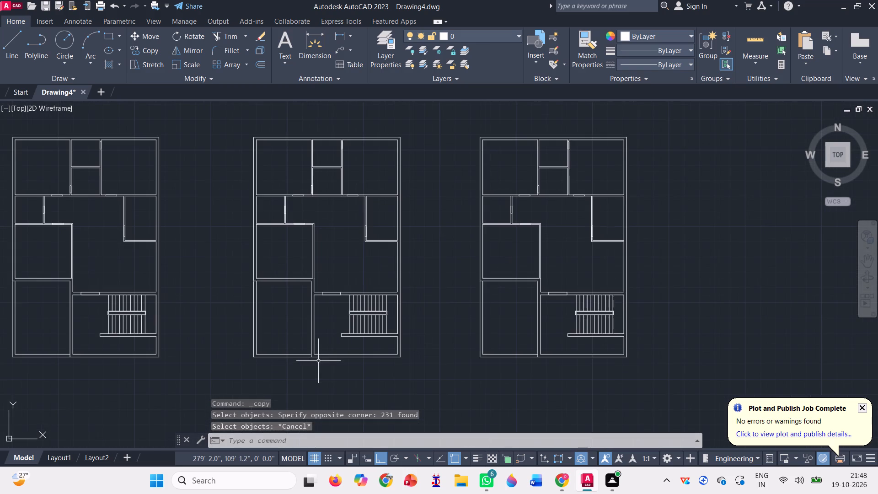
pyautogui.click(9, 44)
pyautogui.scroll(3, 361, 342)
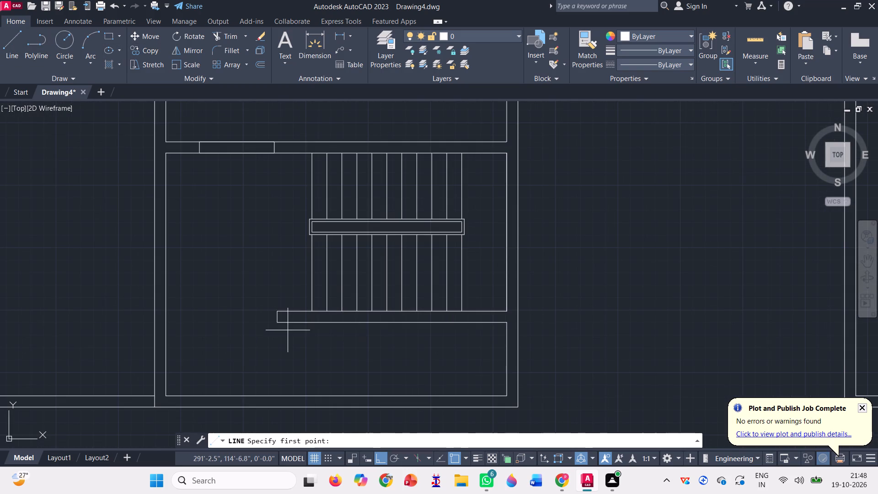
pyautogui.click(278, 324)
pyautogui.scroll(-2, 482, 326)
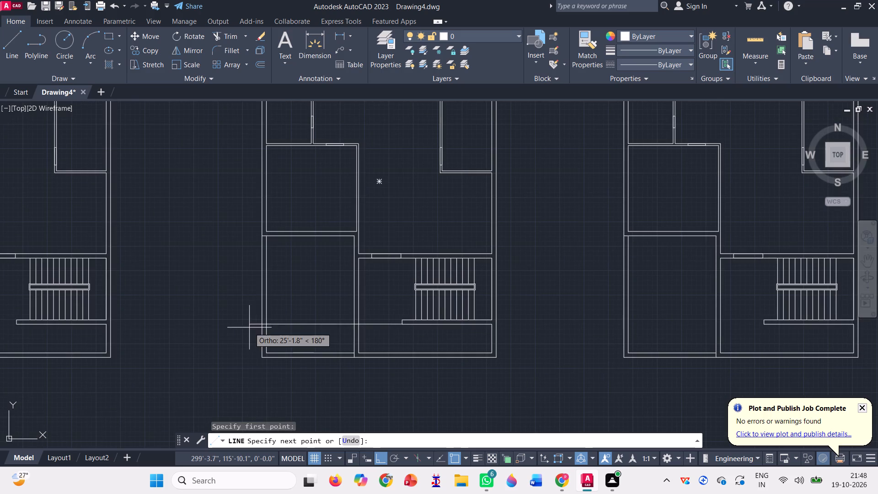
pyautogui.scroll(3, 249, 328)
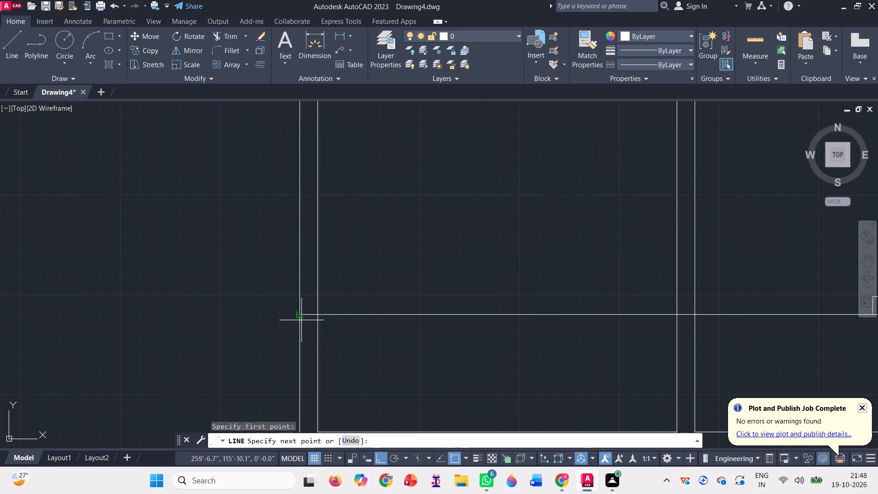
pyautogui.click(300, 314)
pyautogui.press('space')
# Trim the left outer wall, the central dividing wall and the left room's bottom wall lines below the new horizontal line.
pyautogui.scroll(-2, 217, 293)
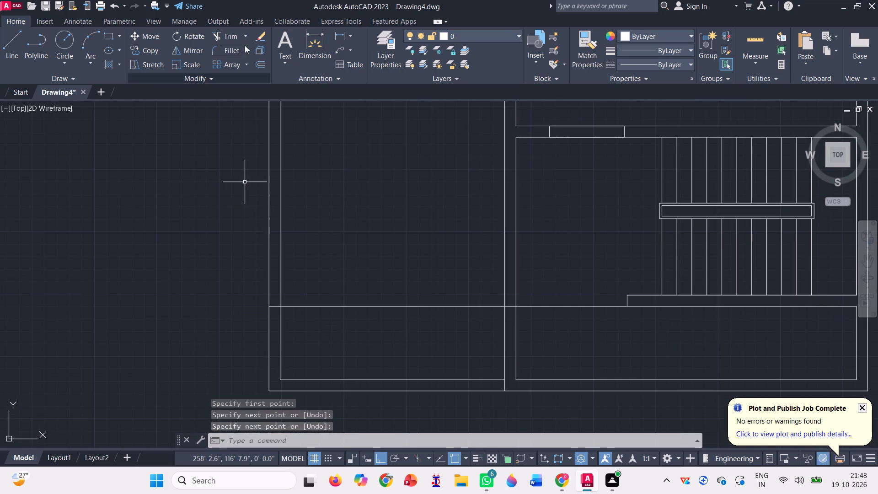
pyautogui.click(226, 34)
pyautogui.click(291, 332)
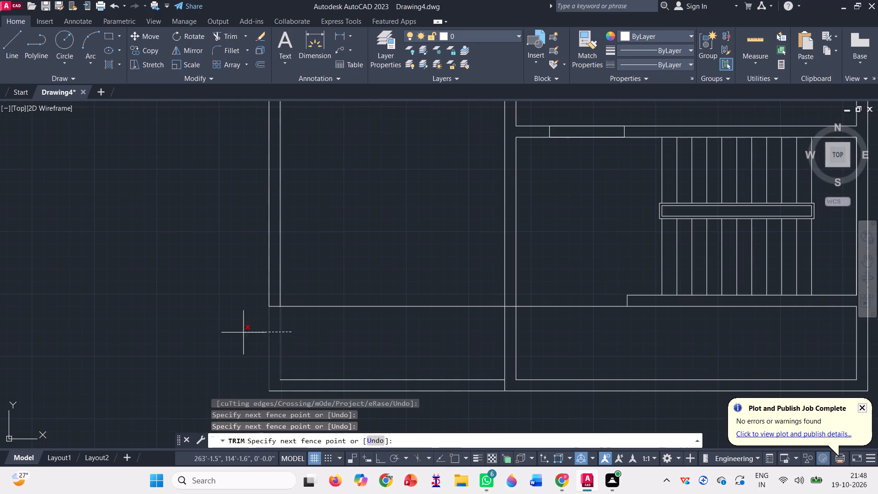
pyautogui.click(243, 333)
pyautogui.click(564, 340)
pyautogui.click(375, 378)
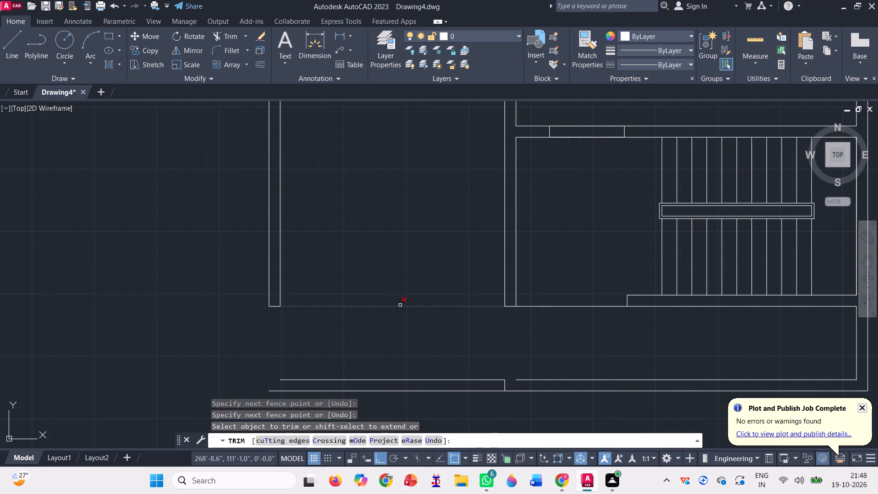
pyautogui.scroll(-1, 399, 304)
pyautogui.click(404, 377)
pyautogui.click(387, 338)
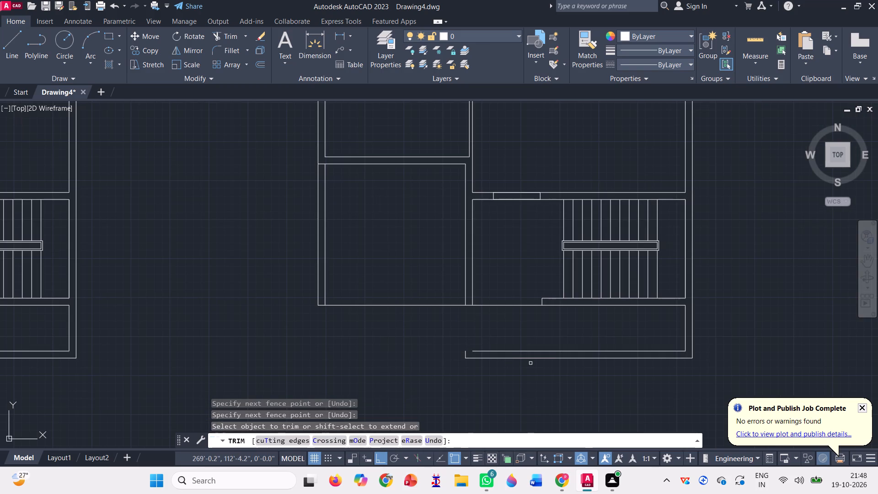
# Trim away the remaining bottom wall lines below the staircase and the right wall's inner line, and try trimming its outer line.
pyautogui.click(533, 376)
pyautogui.click(497, 331)
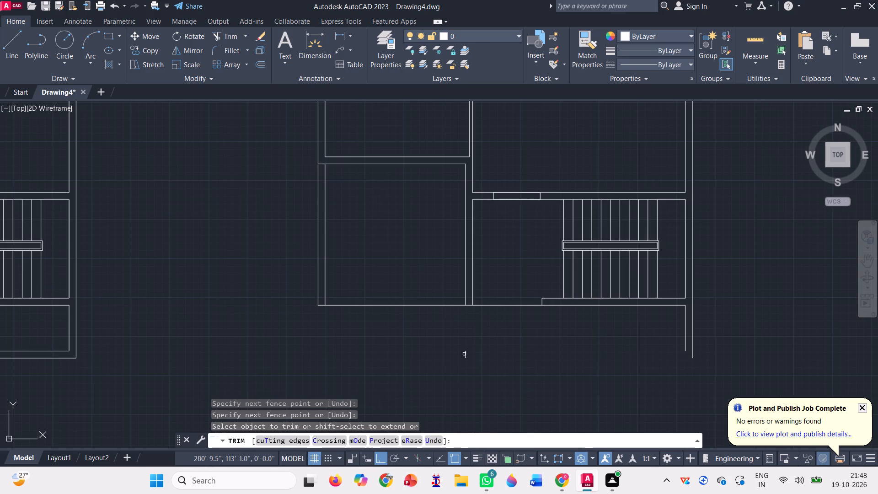
pyautogui.click(464, 354)
pyautogui.click(712, 322)
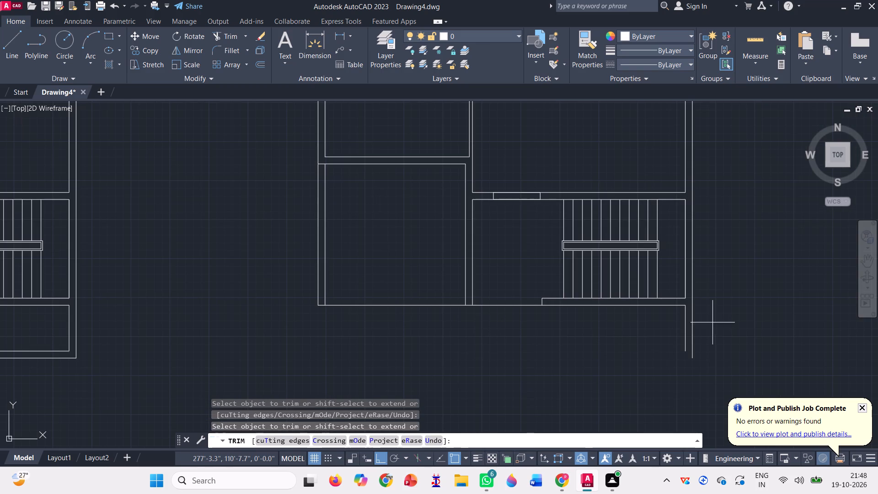
pyautogui.click(732, 321)
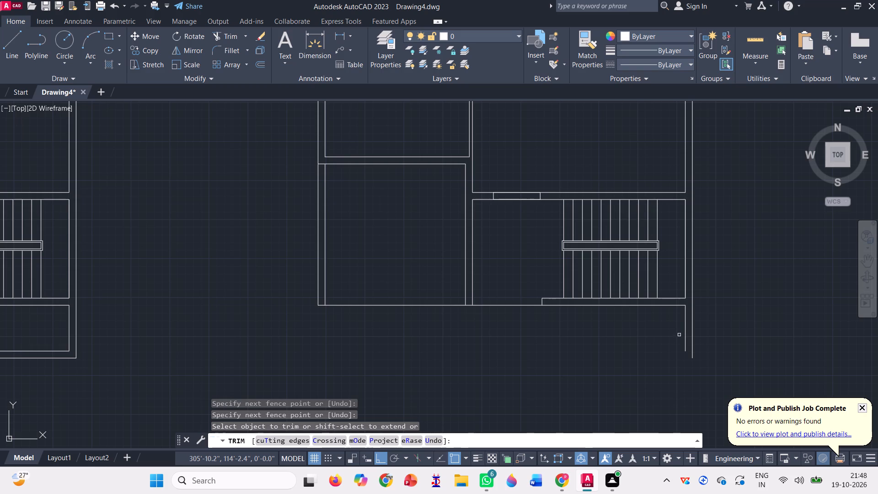
pyautogui.click(686, 336)
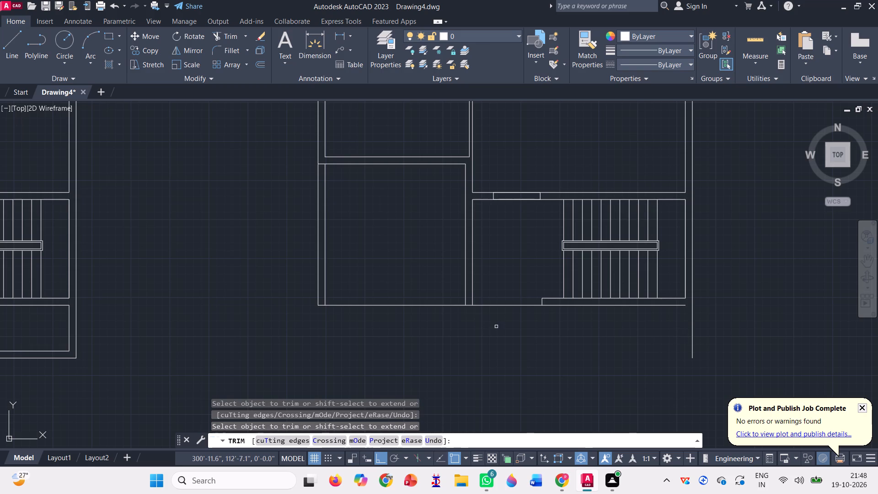
pyautogui.press('Escape')
# Extend the lower line of the wall below the staircase to the right outer wall's outer line.
pyautogui.click(243, 38)
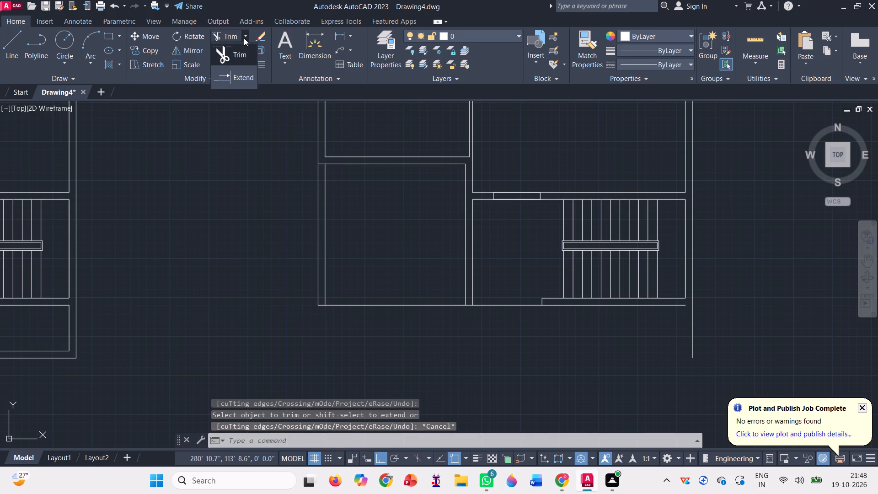
pyautogui.click(235, 75)
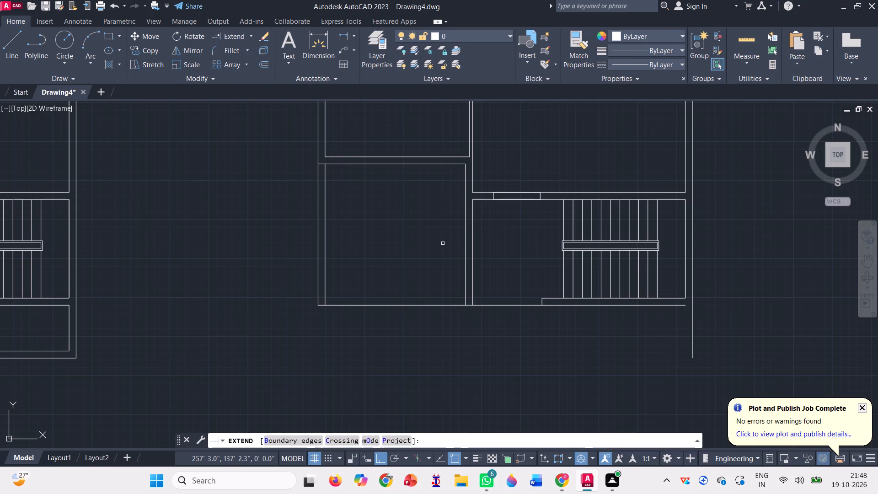
pyautogui.click(653, 304)
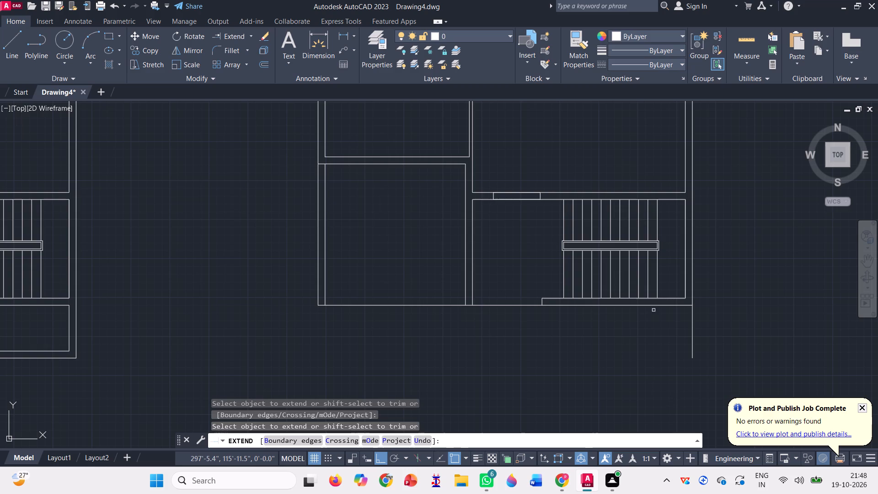
# Extend the upper line of the wall below the staircase across the left room to the left outer wall's inner line.
pyautogui.scroll(3, 553, 300)
pyautogui.click(541, 292)
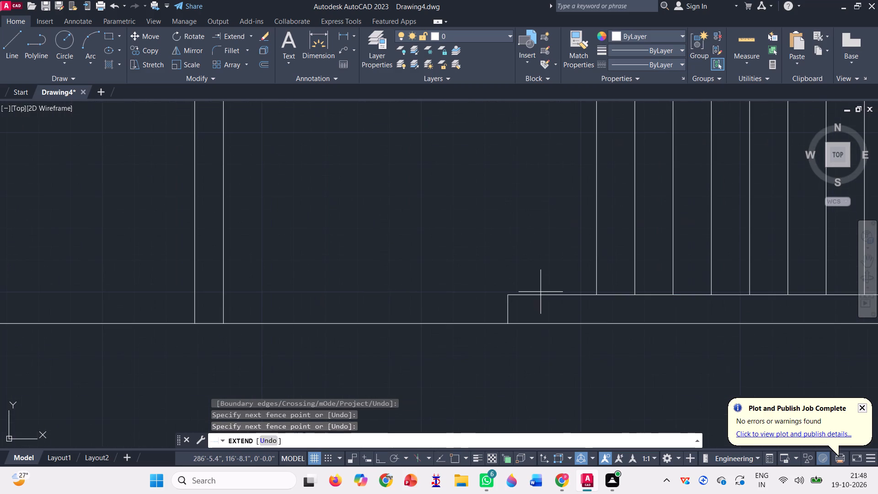
pyautogui.click(542, 301)
pyautogui.scroll(-1, 442, 296)
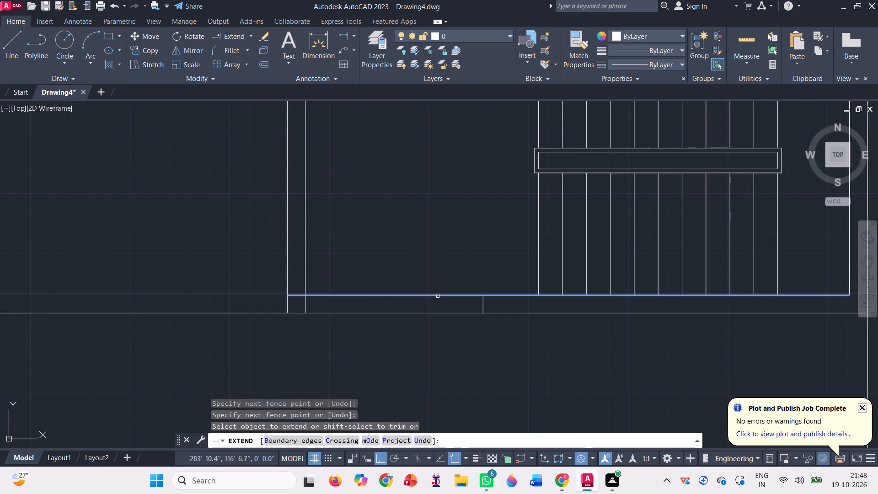
pyautogui.click(341, 296)
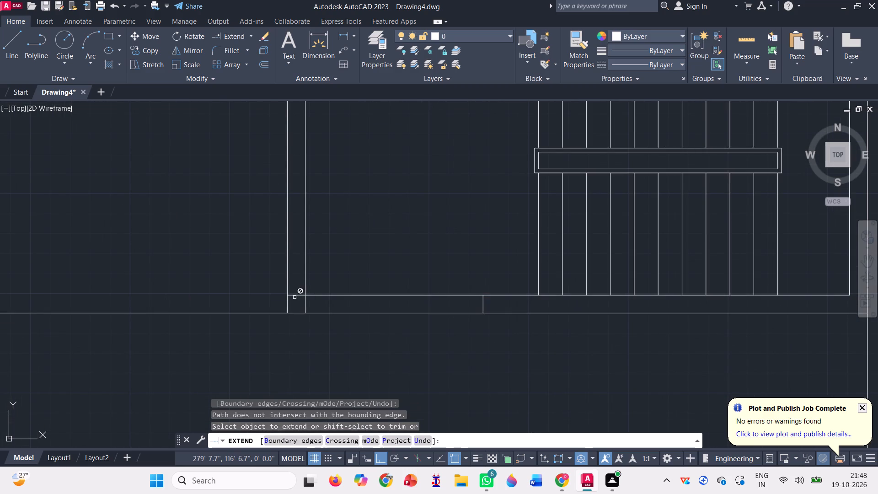
pyautogui.scroll(-1, 390, 307)
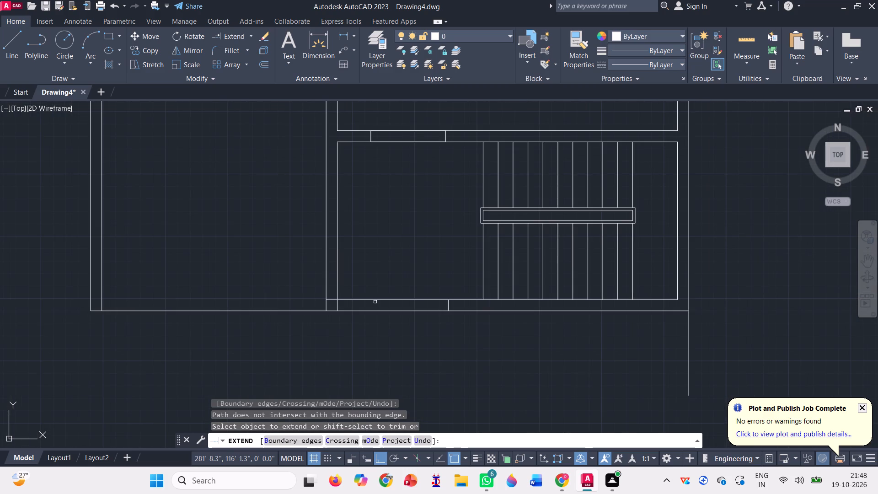
pyautogui.click(370, 299)
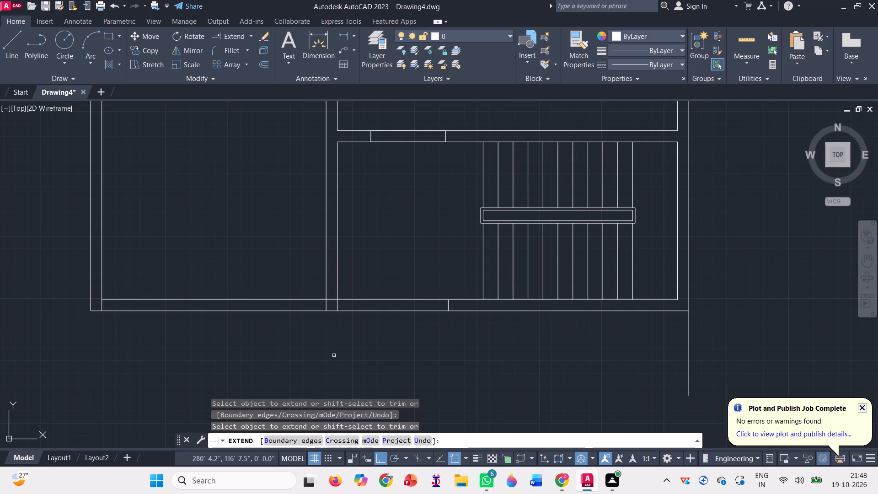
pyautogui.press('space')
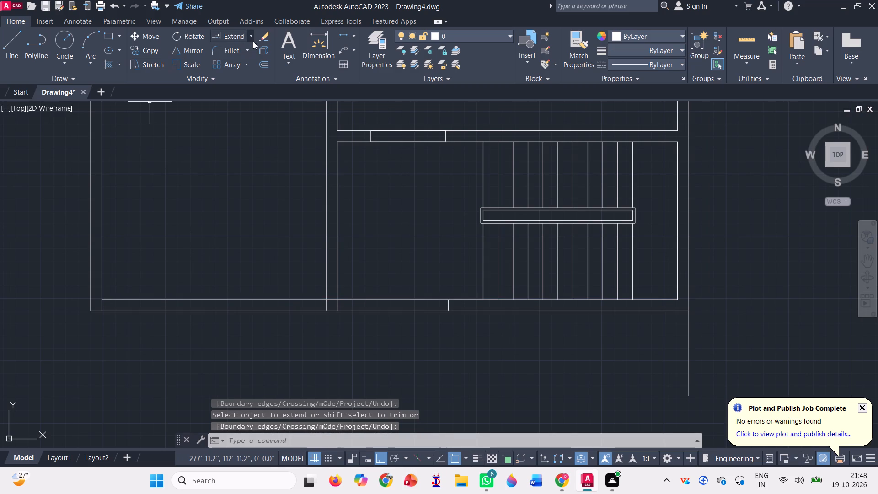
# Trim the left outer wall's inner line and the dividing wall's two lines where they cross the middle plan's bottom wall.
pyautogui.click(253, 40)
pyautogui.click(246, 57)
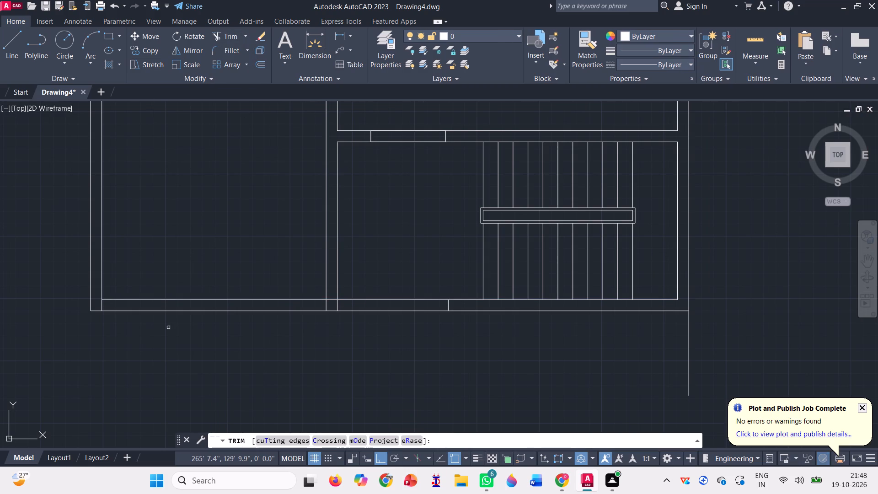
pyautogui.scroll(3, 106, 301)
pyautogui.click(85, 315)
pyautogui.click(116, 317)
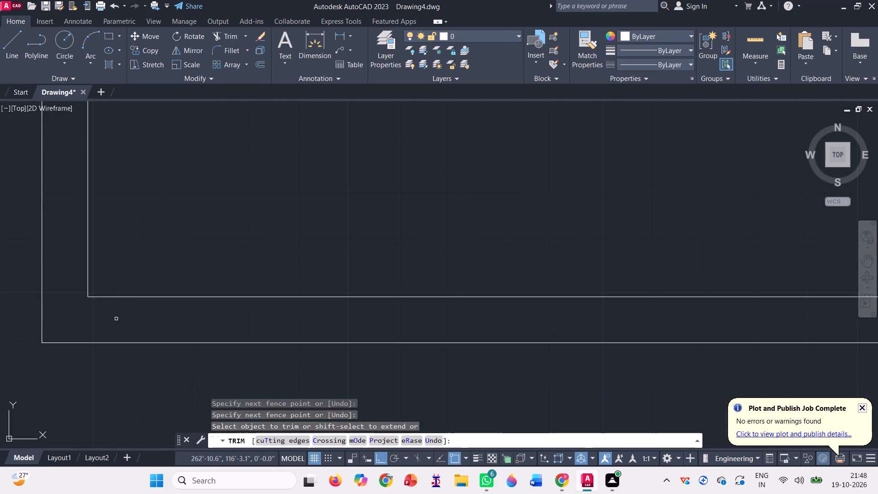
pyautogui.scroll(-2, 227, 256)
pyautogui.scroll(2, 592, 274)
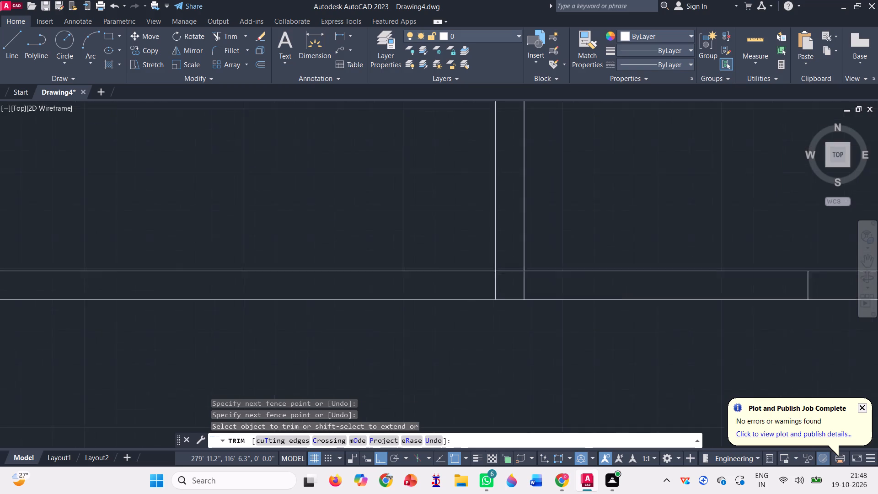
pyautogui.scroll(1, 592, 274)
pyautogui.click(344, 302)
pyautogui.click(462, 295)
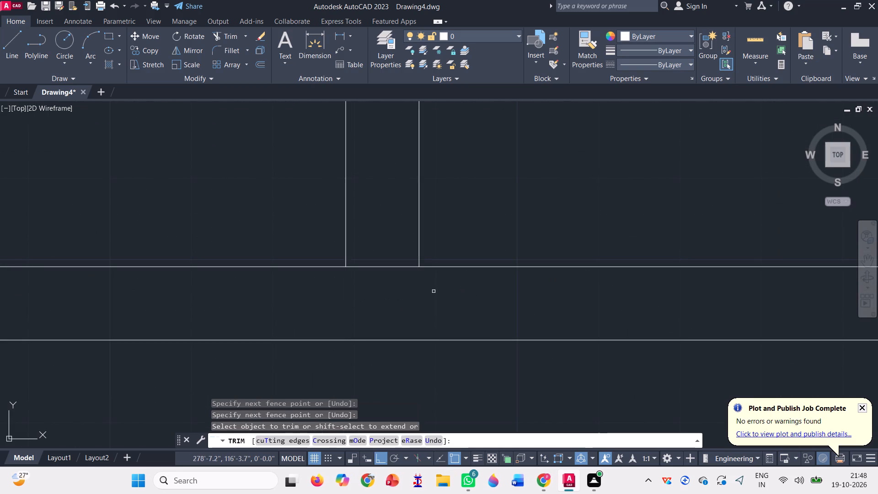
# Trim away the short vertical end line inside the middle plan's bottom wall, between the dividing wall and the staircase.
pyautogui.scroll(-2, 353, 276)
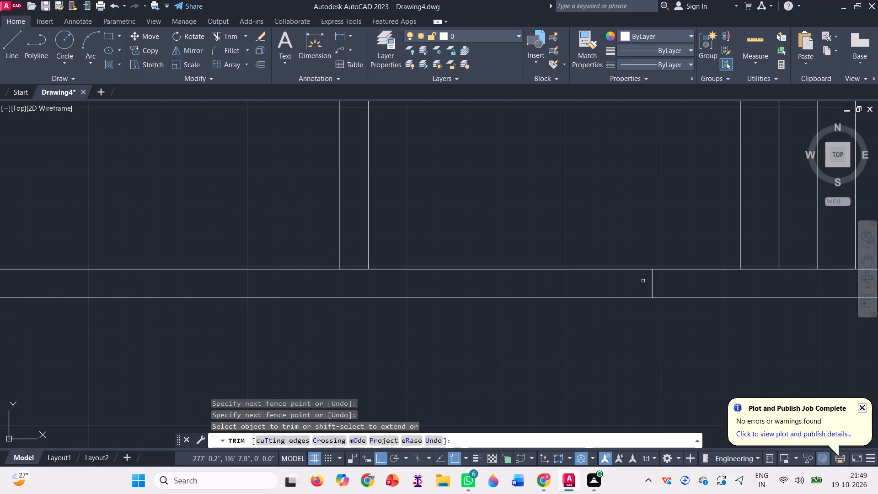
pyautogui.scroll(2, 683, 279)
pyautogui.click(626, 297)
pyautogui.click(546, 286)
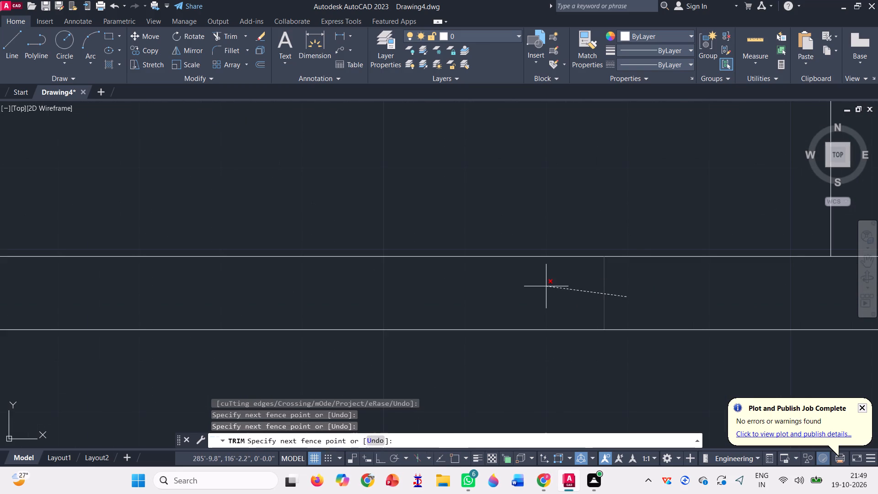
# Trim off the right outer wall's outer line where it projects below the middle plan's bottom wall.
pyautogui.scroll(-4, 399, 242)
pyautogui.click(638, 268)
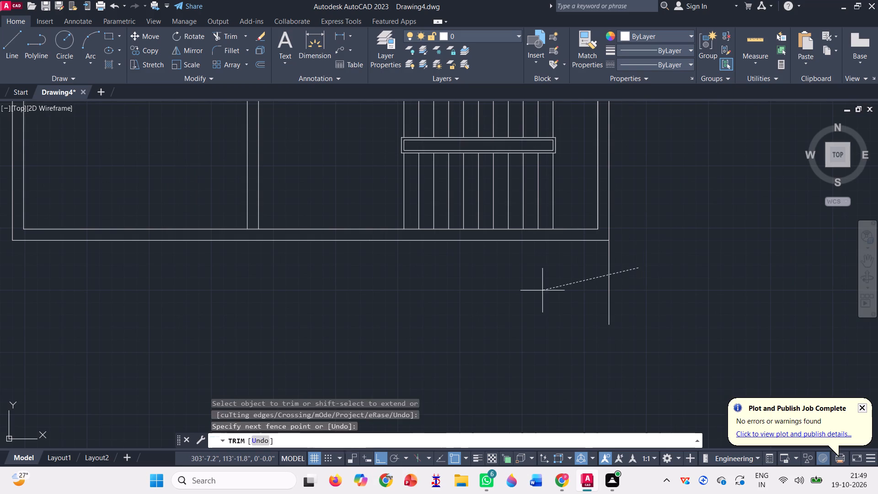
pyautogui.click(503, 292)
pyautogui.scroll(-3, 528, 307)
pyautogui.scroll(-1, 383, 325)
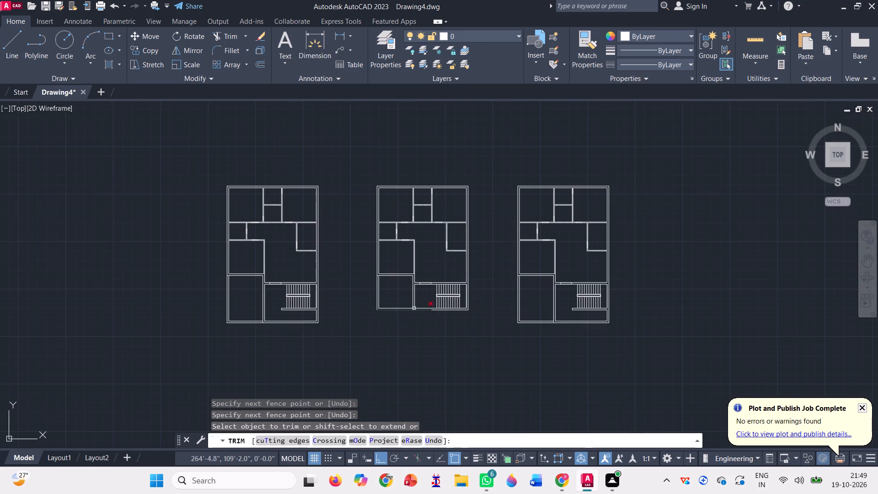
pyautogui.press('space')
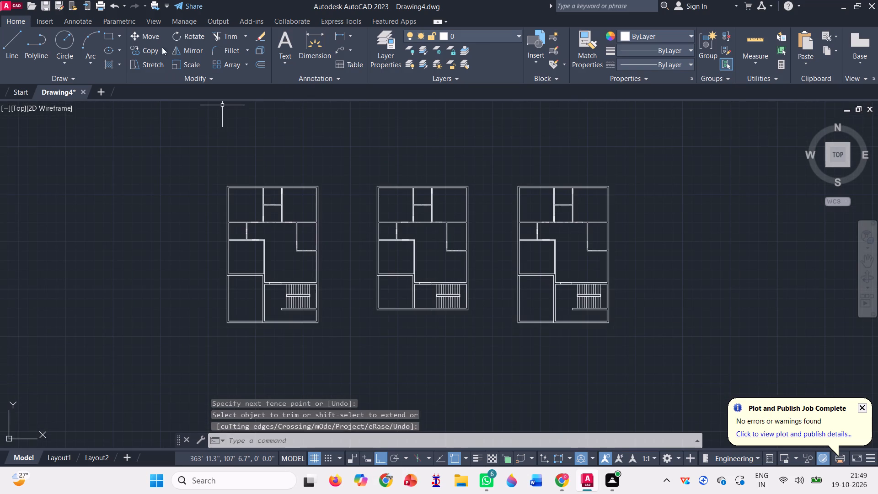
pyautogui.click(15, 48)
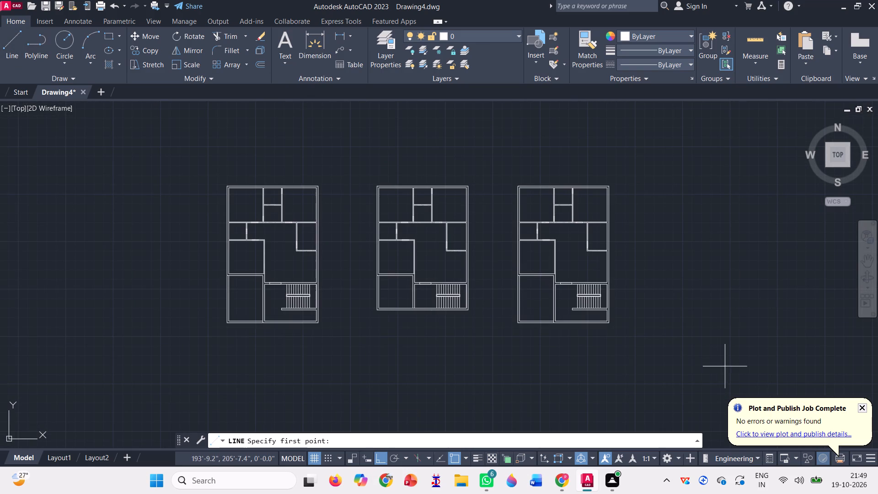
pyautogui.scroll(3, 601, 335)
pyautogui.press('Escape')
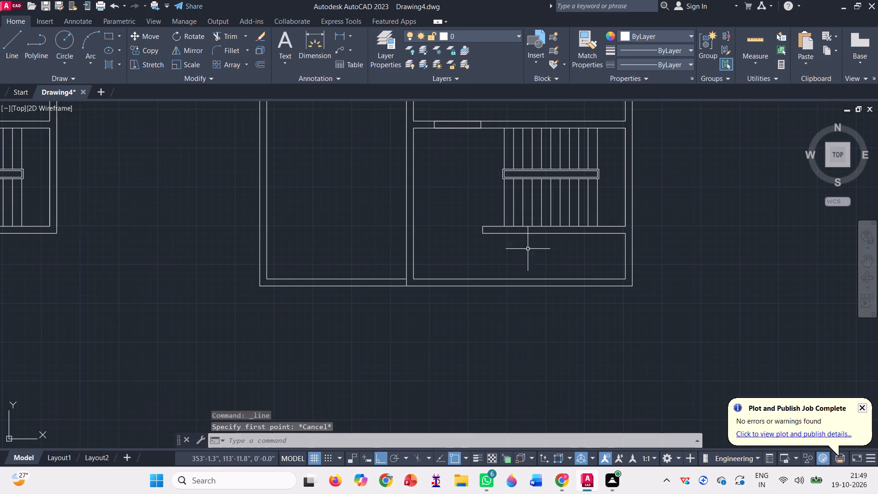
# Delete the short end line of the wall below the staircase in the third plan.
pyautogui.scroll(1, 491, 215)
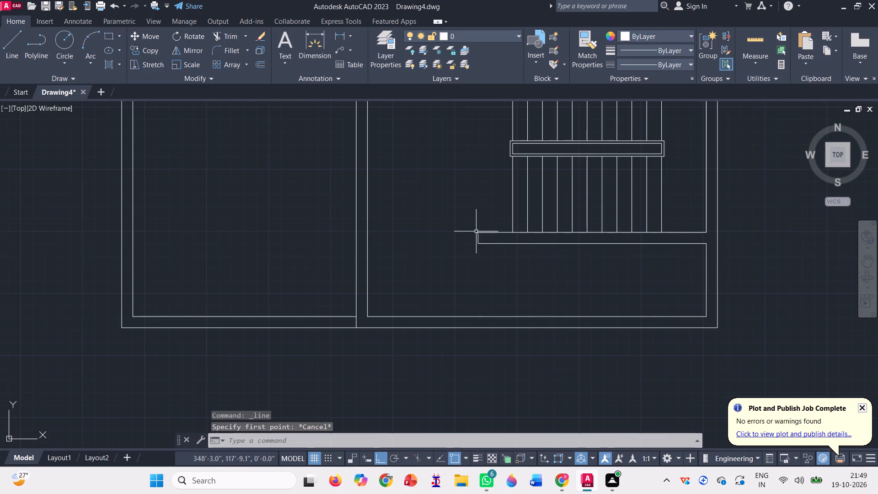
pyautogui.click(478, 235)
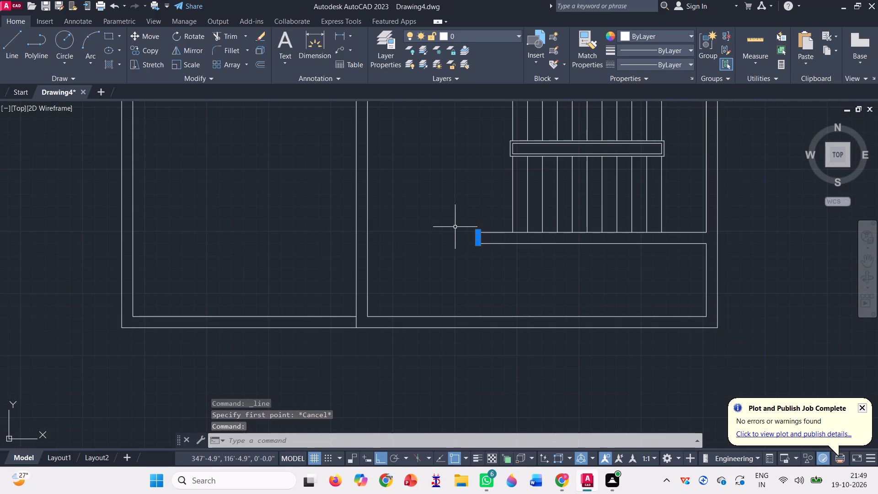
pyautogui.press('Delete')
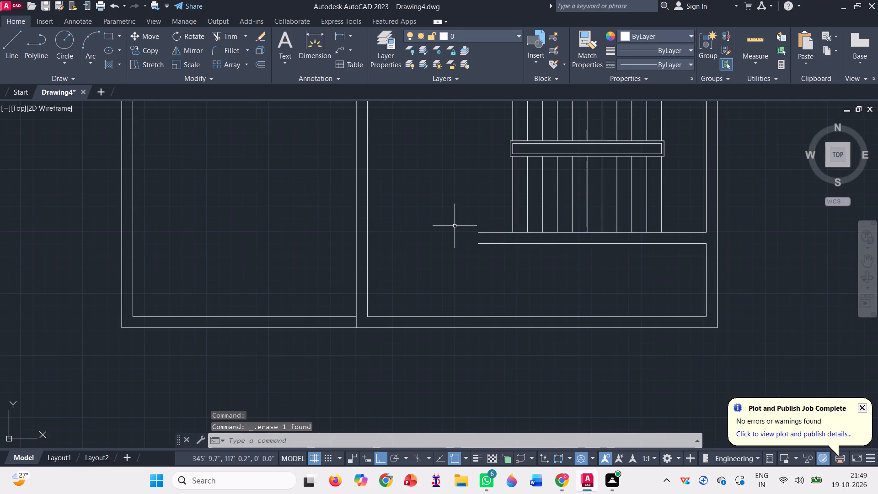
# Extend both lines of the third plan's wall below the staircase to the left outer wall's inner line.
pyautogui.click(244, 37)
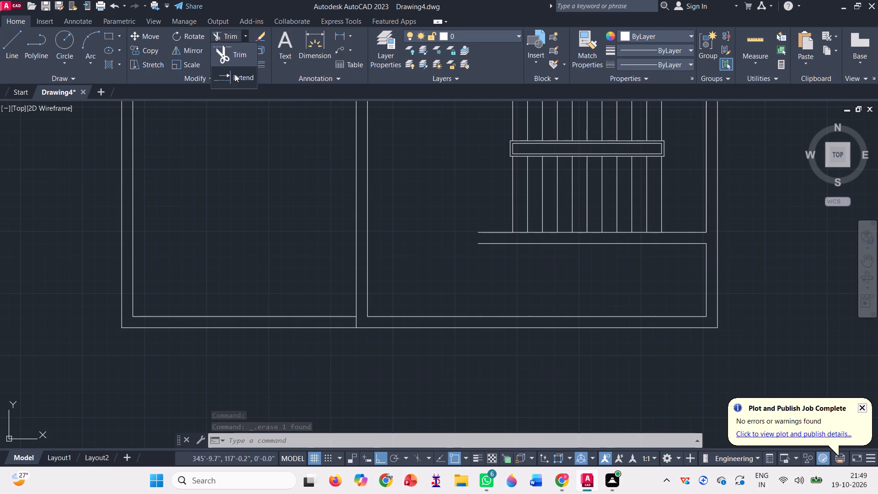
pyautogui.click(235, 74)
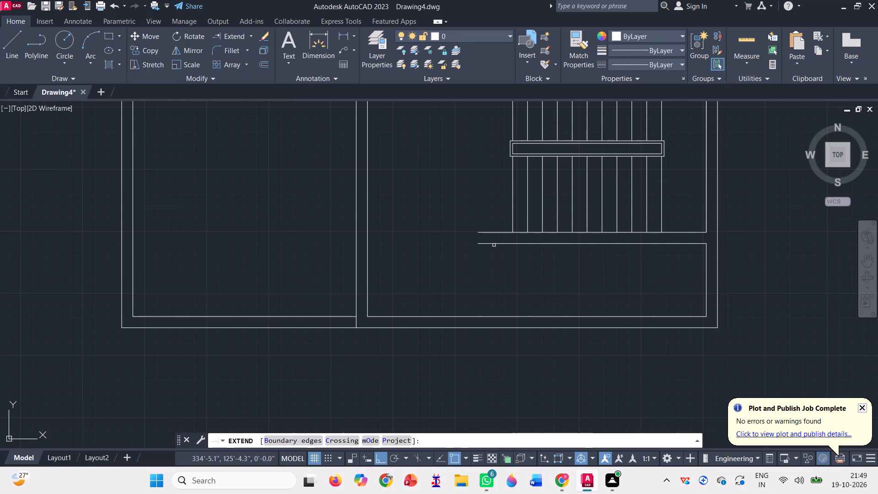
pyautogui.click(494, 245)
pyautogui.click(489, 232)
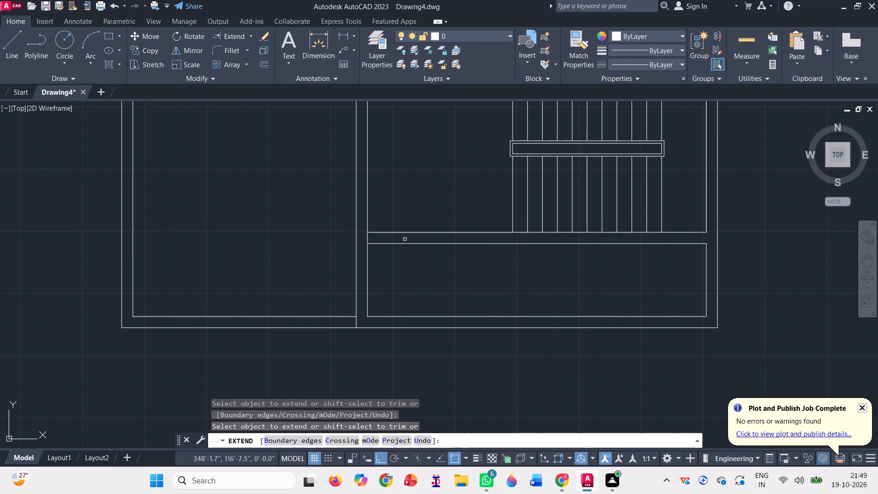
pyautogui.click(393, 231)
pyautogui.click(390, 244)
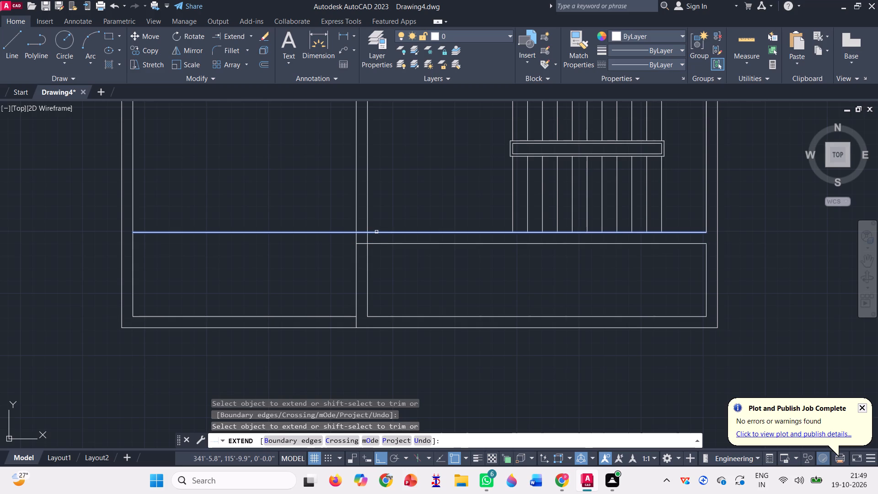
pyautogui.click(376, 232)
pyautogui.click(381, 244)
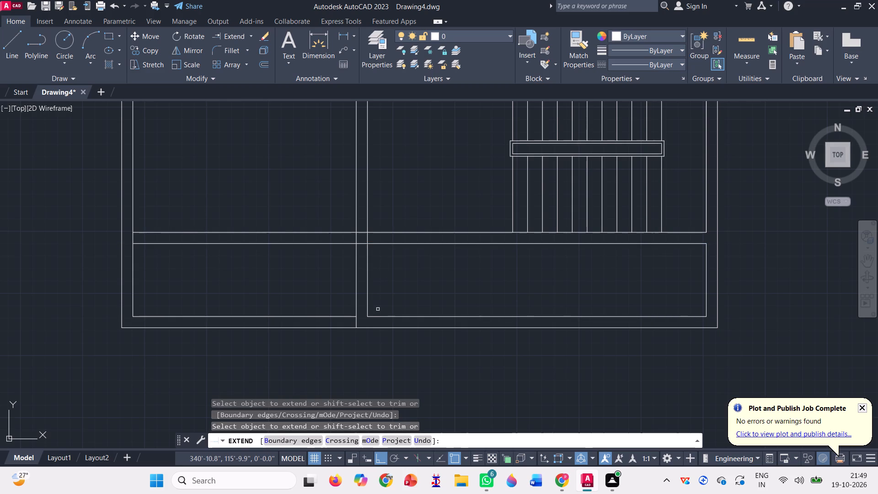
# Extend the lower line of that wall to the outer lines of the left and right outer walls.
pyautogui.click(235, 242)
pyautogui.click(213, 262)
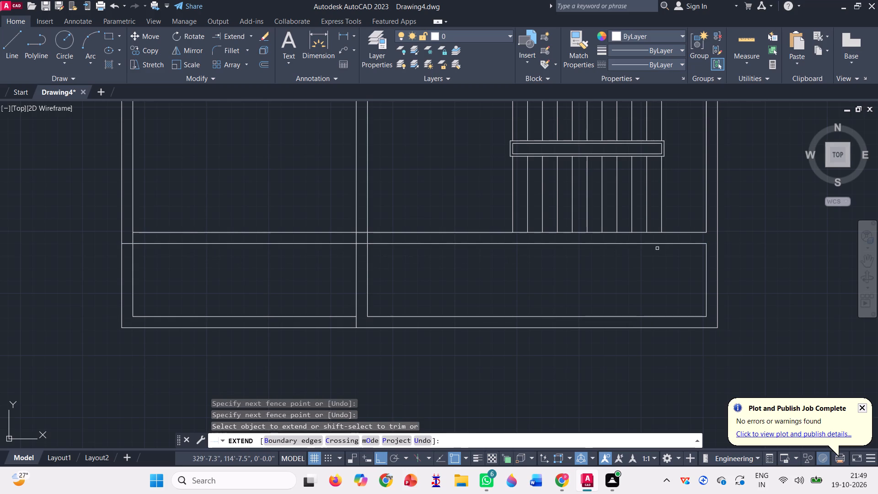
pyautogui.click(669, 242)
pyautogui.press('space')
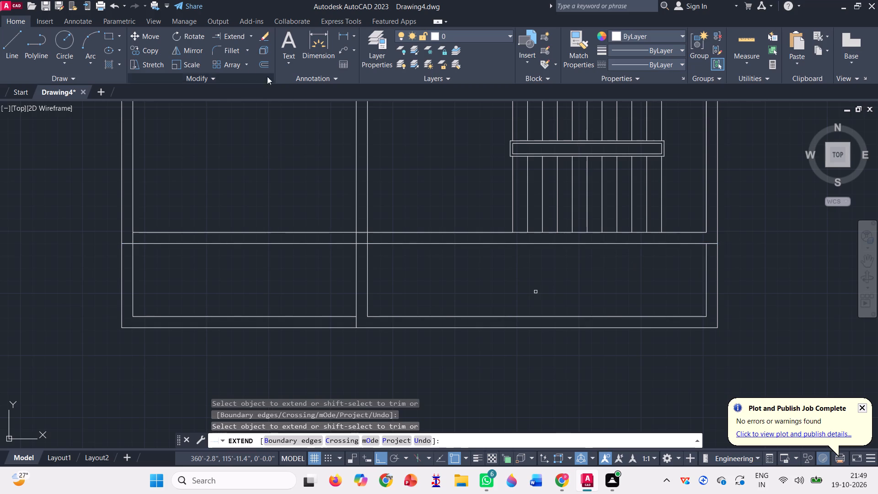
# Trim away all third-plan wall lines below the new bottom wall and the left wall's inner line crossing that wall.
pyautogui.click(252, 35)
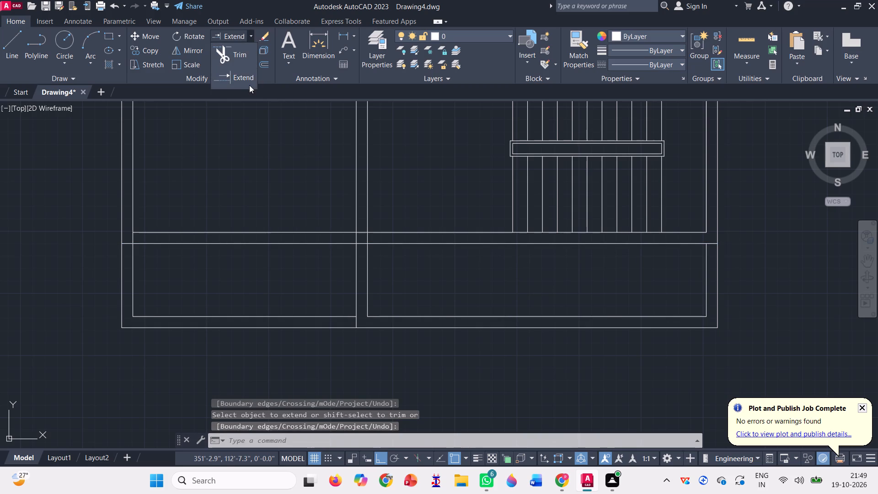
pyautogui.click(241, 58)
pyautogui.click(167, 284)
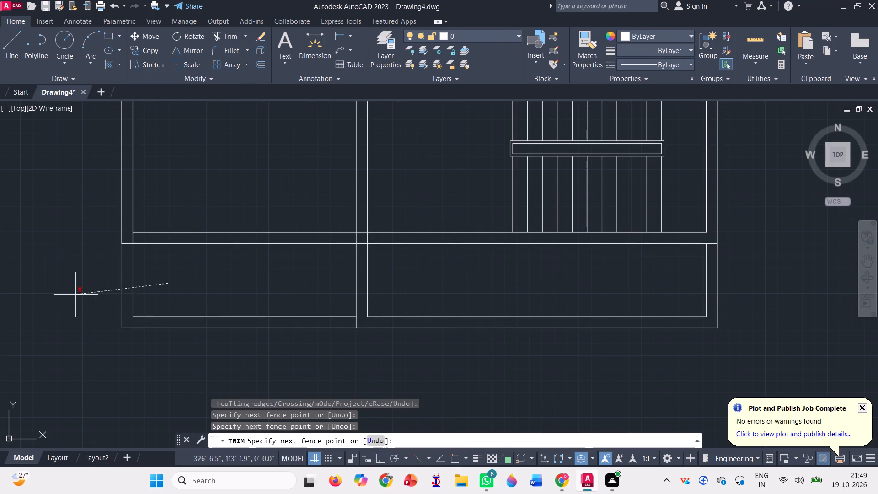
pyautogui.click(75, 295)
pyautogui.click(133, 238)
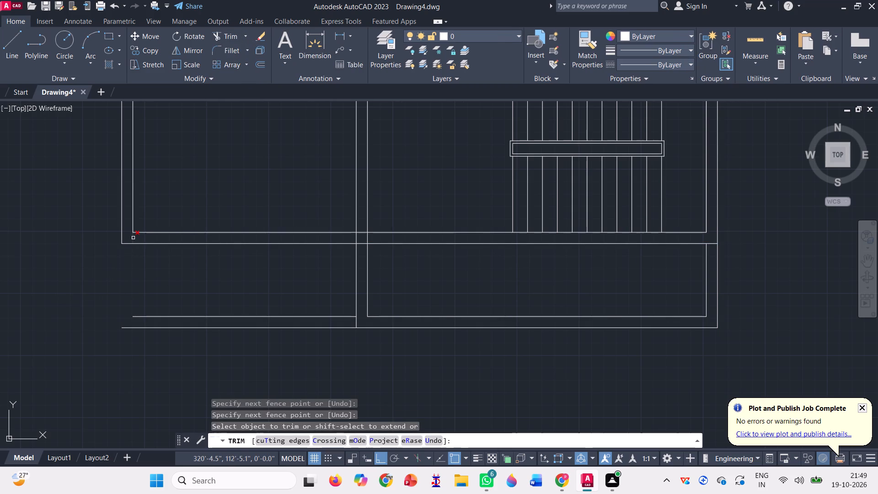
pyautogui.click(273, 290)
pyautogui.click(311, 365)
pyautogui.click(350, 285)
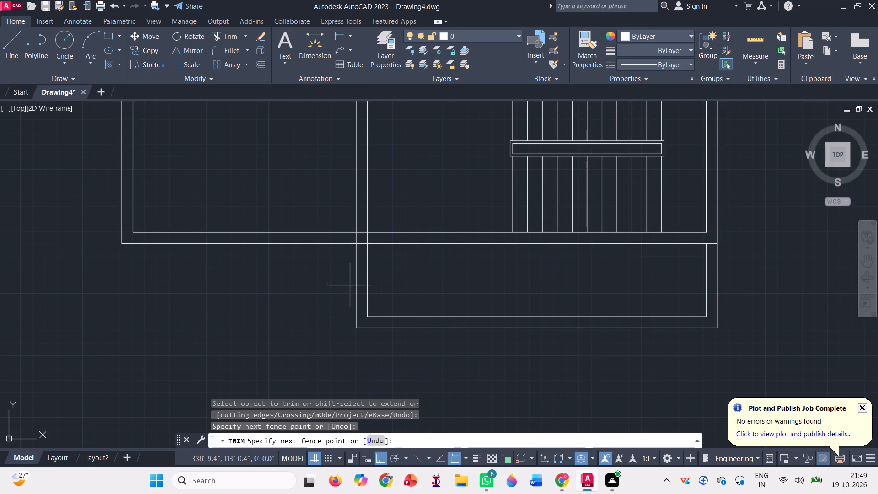
pyautogui.click(754, 289)
pyautogui.click(402, 300)
pyautogui.click(457, 353)
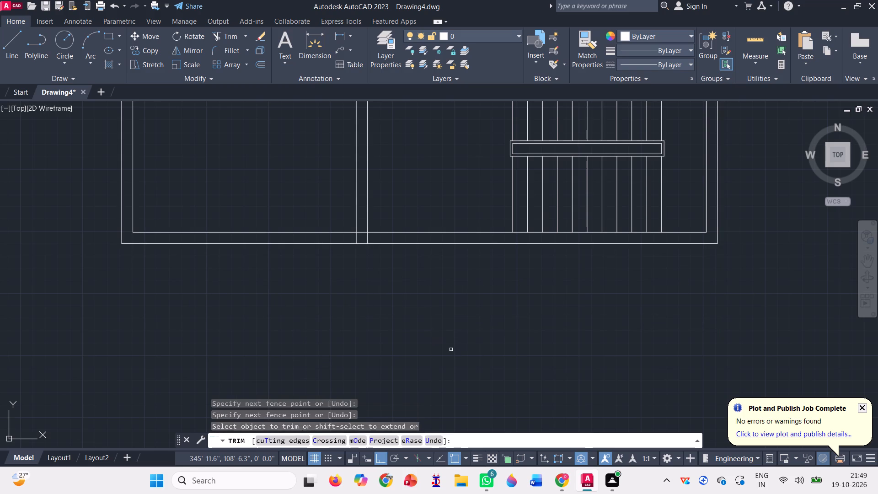
# Trim the dividing wall's lines crossing the third plan's bottom wall and the upper bottom-wall line between them.
pyautogui.scroll(4, 344, 242)
pyautogui.click(373, 217)
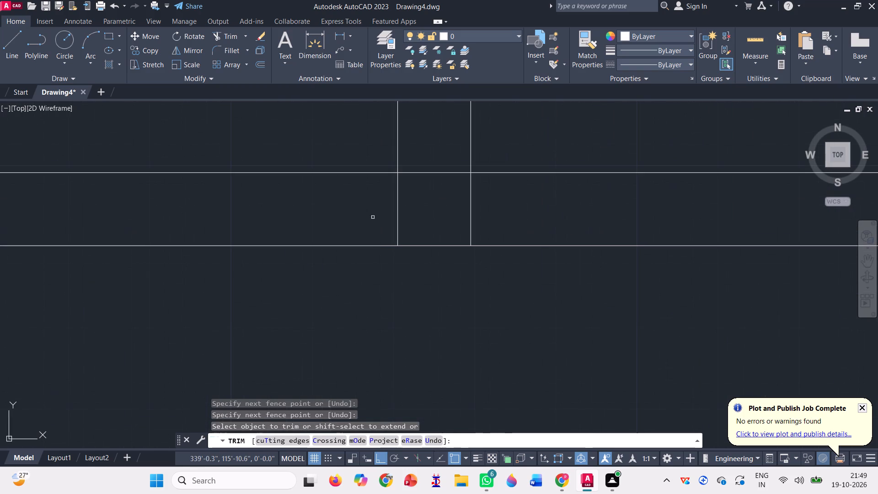
pyautogui.click(541, 223)
pyautogui.click(434, 161)
pyautogui.click(426, 206)
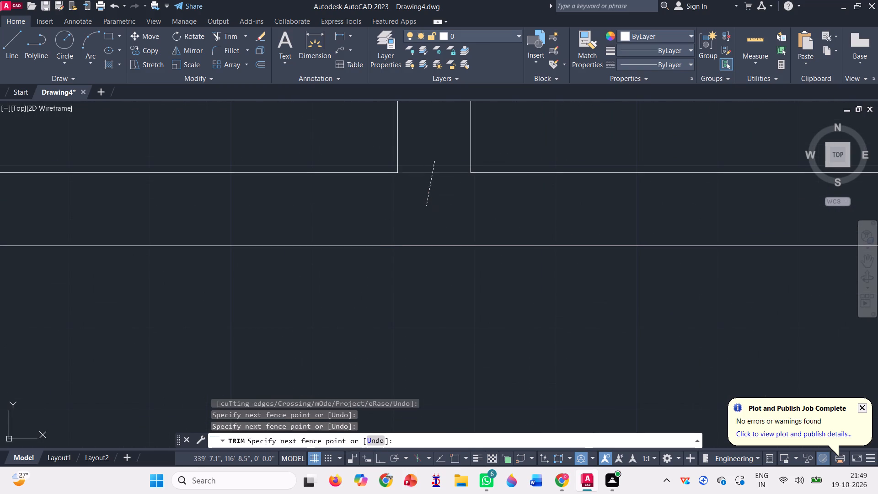
# Trim the short line crossing the left outer wall at the top of the third plan's bottom-left room.
pyautogui.scroll(-2, 412, 231)
pyautogui.scroll(-2, 327, 392)
pyautogui.scroll(-2, 369, 352)
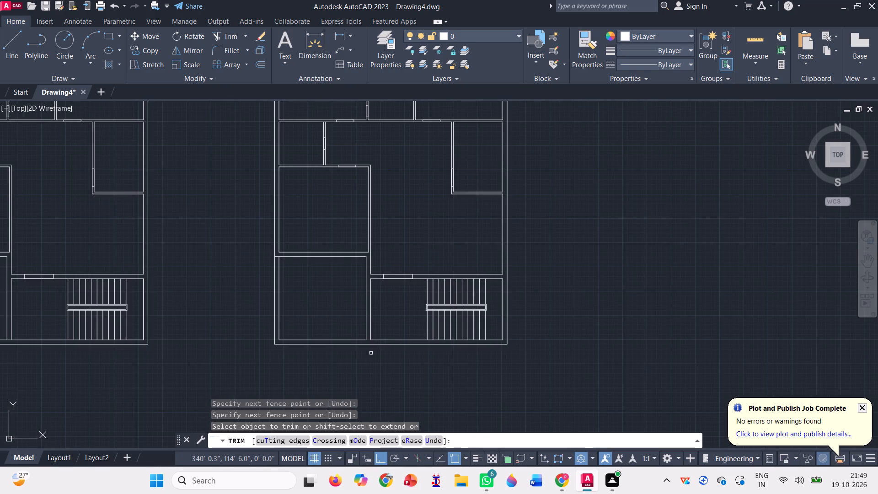
pyautogui.scroll(3, 286, 264)
pyautogui.scroll(2, 244, 230)
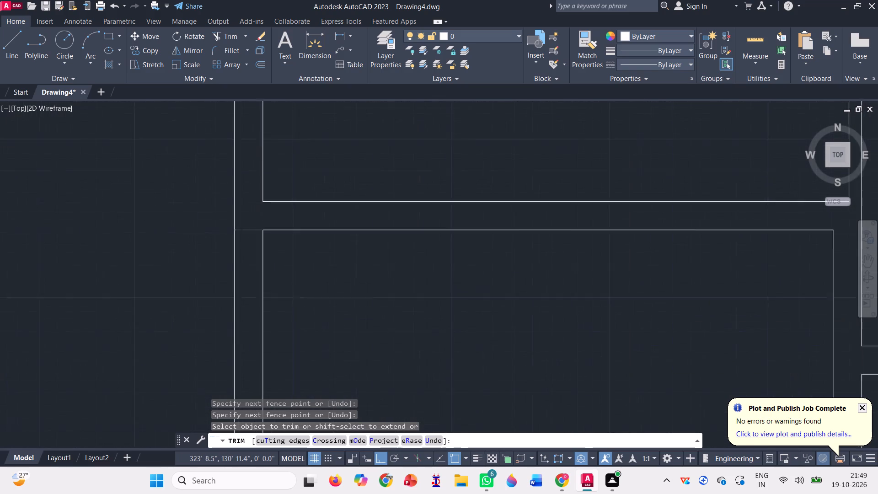
pyautogui.scroll(2, 244, 230)
pyautogui.click(254, 218)
pyautogui.click(277, 275)
# Trim the short line crossing the left outer wall at the top of the middle plan's bottom-left room.
pyautogui.scroll(-6, 277, 275)
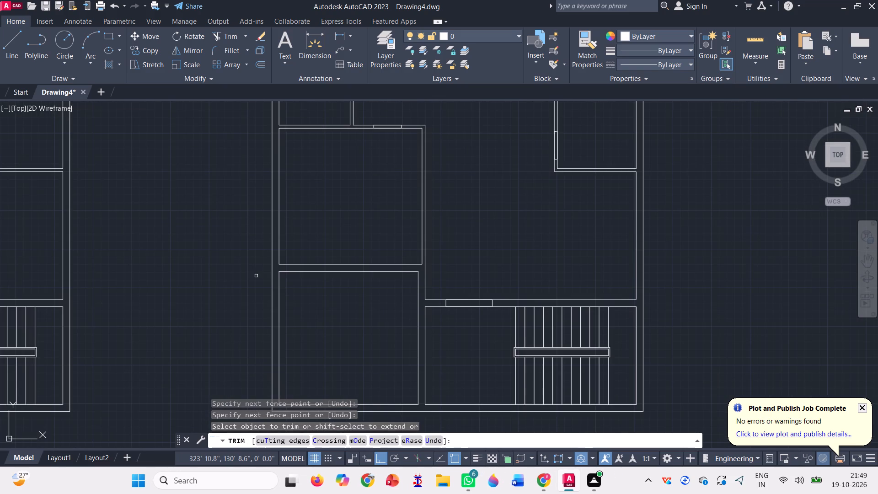
pyautogui.scroll(-1, 578, 274)
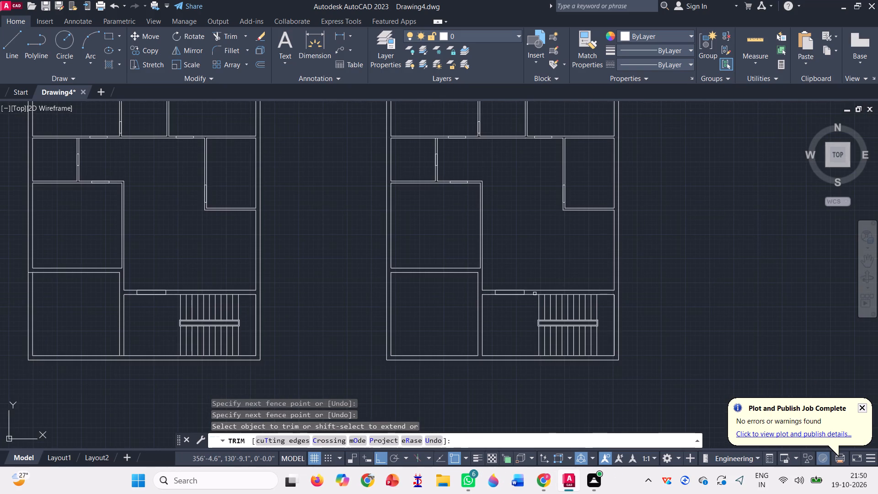
pyautogui.scroll(3, 10, 268)
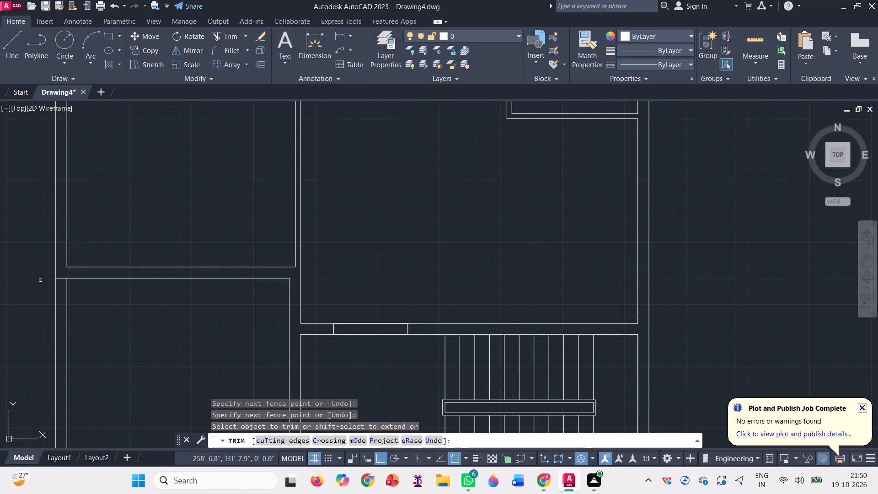
pyautogui.scroll(2, 42, 280)
pyautogui.click(113, 269)
pyautogui.click(115, 297)
pyautogui.scroll(-1, 149, 317)
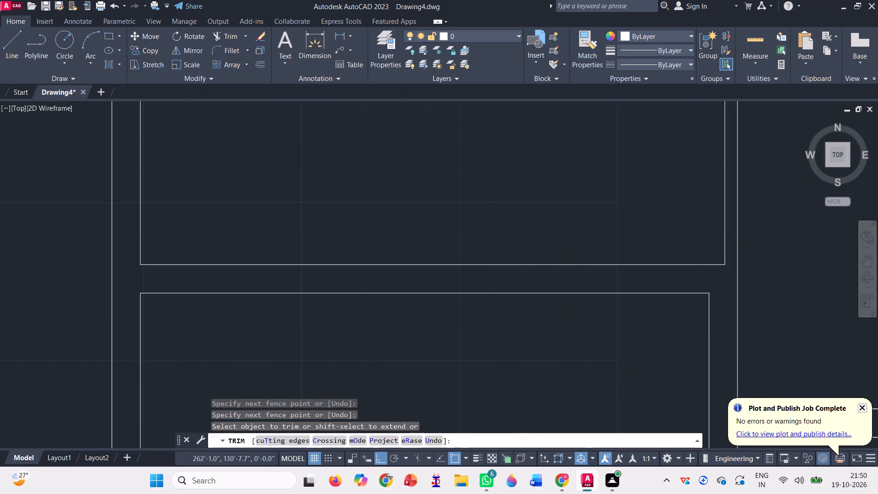
# Draw a closed upright rectangle of lines, 0'9" wide by 3' high, in the empty space left of the first plan.
pyautogui.scroll(-4, 203, 330)
pyautogui.scroll(-2, 334, 299)
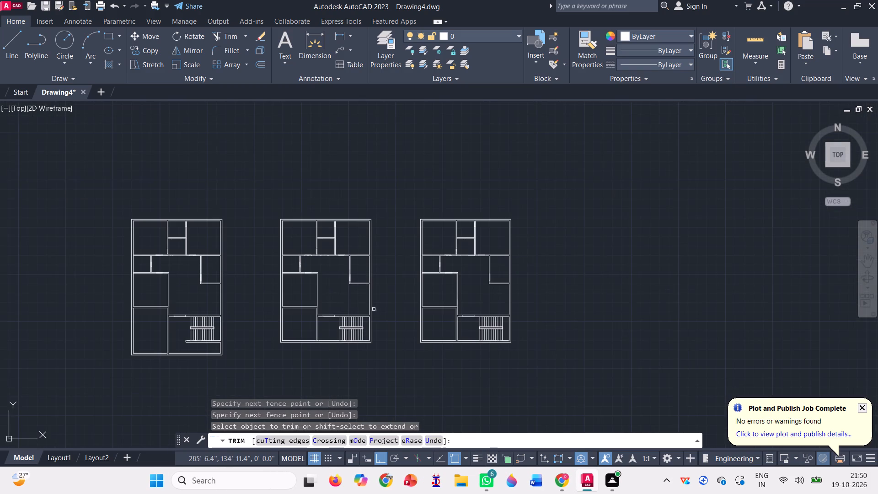
pyautogui.press('Escape')
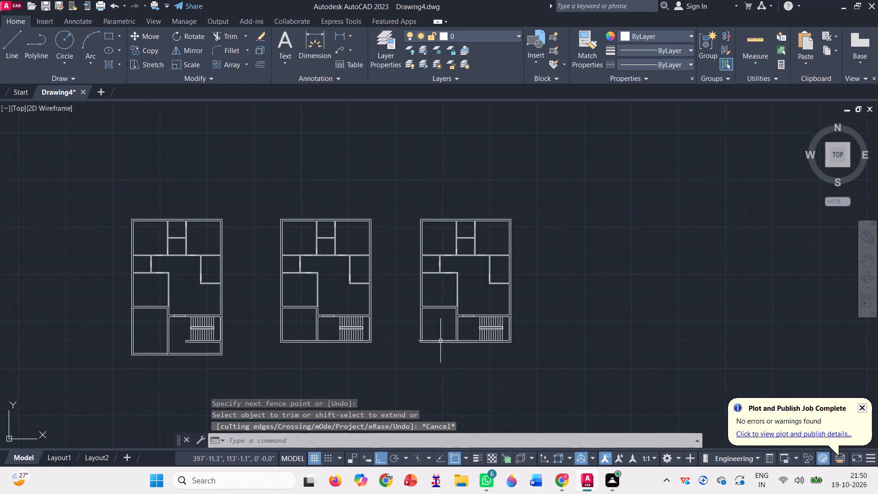
pyautogui.scroll(-1, 470, 330)
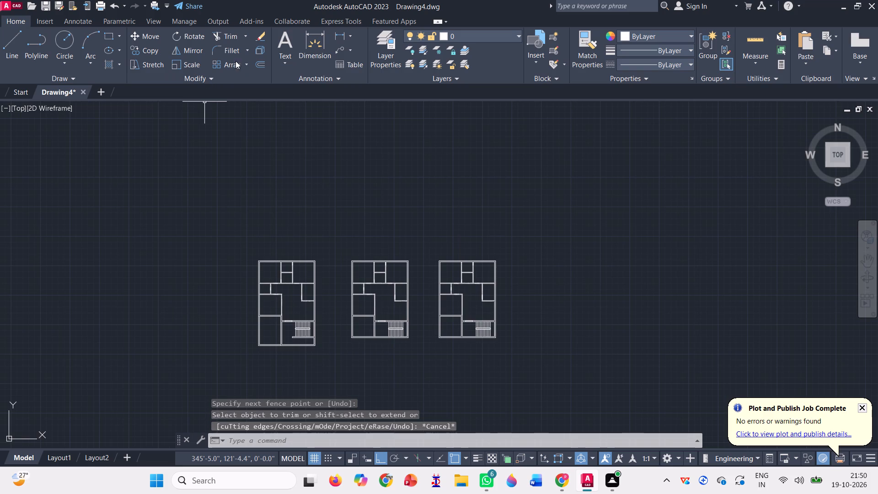
pyautogui.scroll(2, 265, 335)
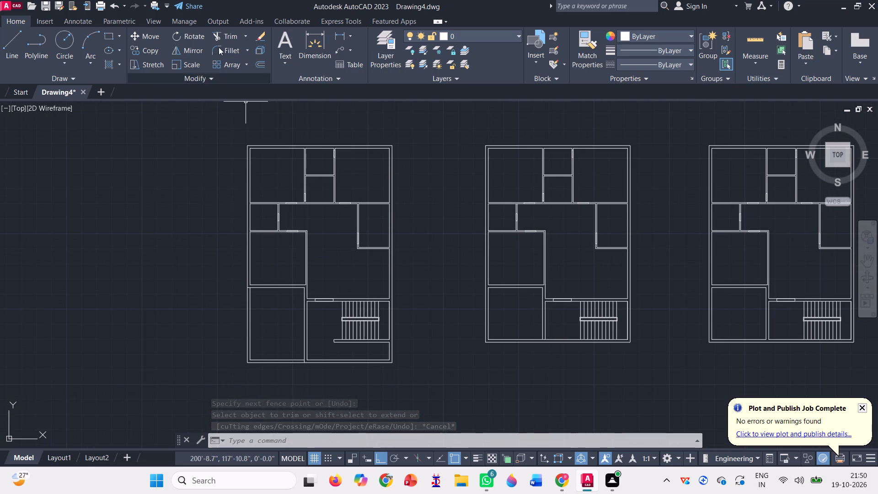
pyautogui.click(9, 42)
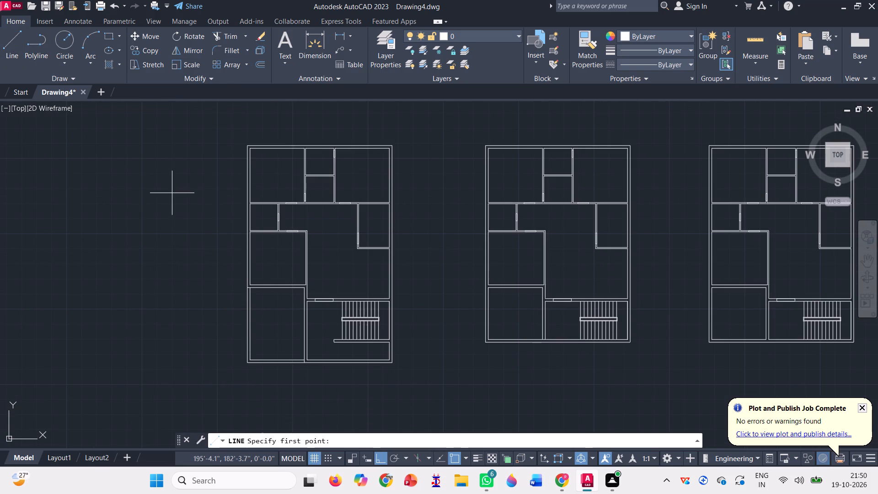
pyautogui.click(171, 191)
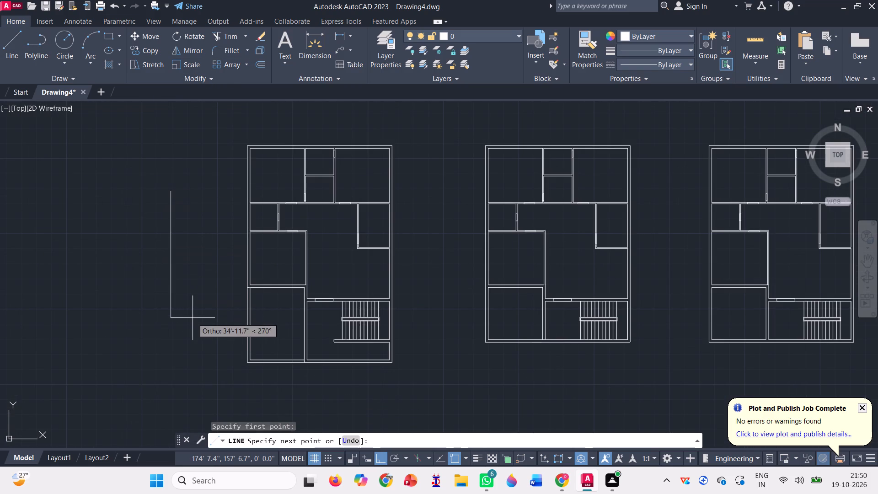
pyautogui.write("3'")
pyautogui.press('Return')
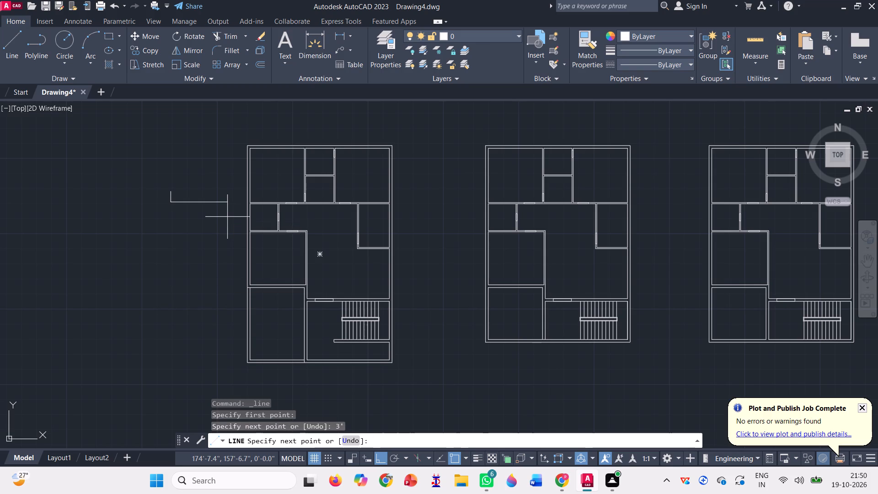
pyautogui.write('0\'9"')
pyautogui.press('Return')
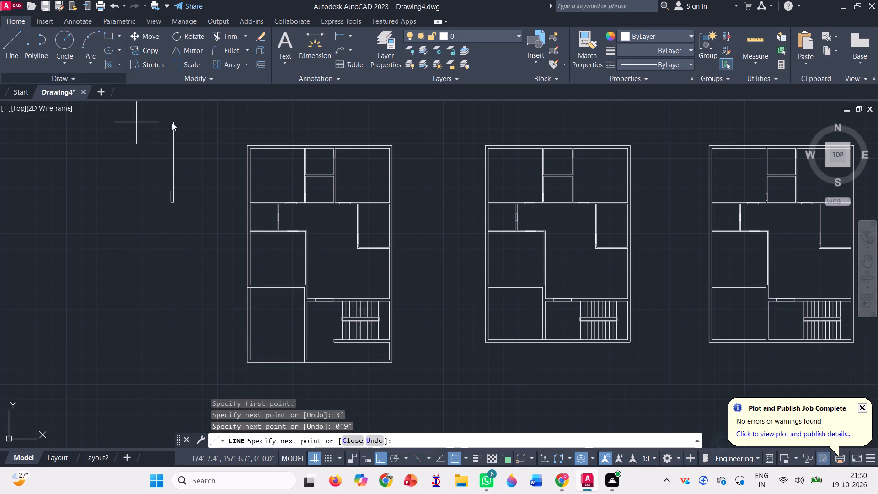
pyautogui.write("3'")
pyautogui.press('Return')
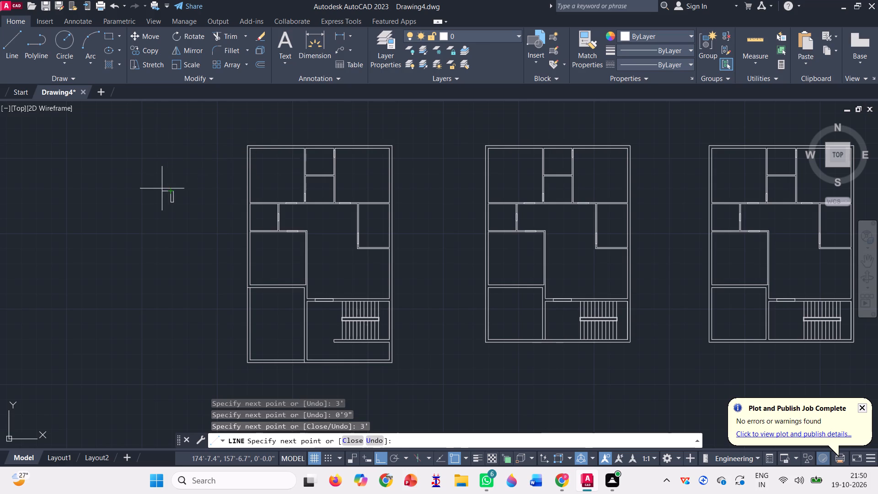
pyautogui.scroll(3, 172, 189)
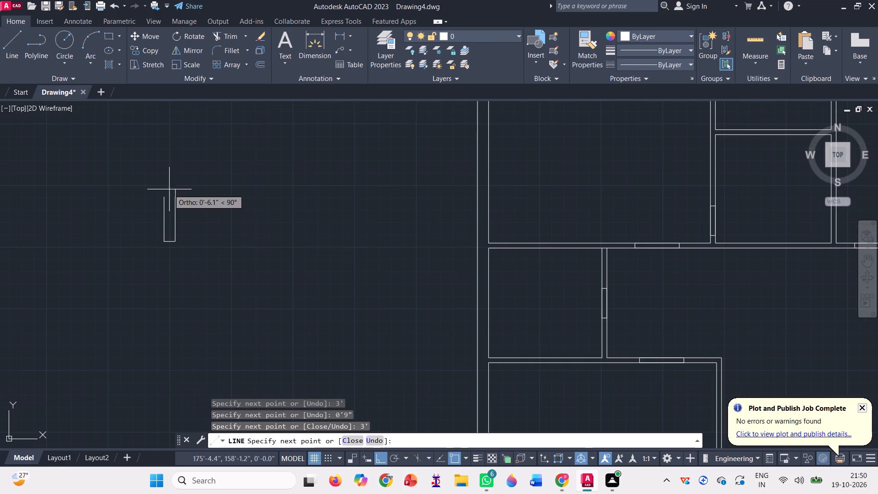
pyautogui.click(161, 198)
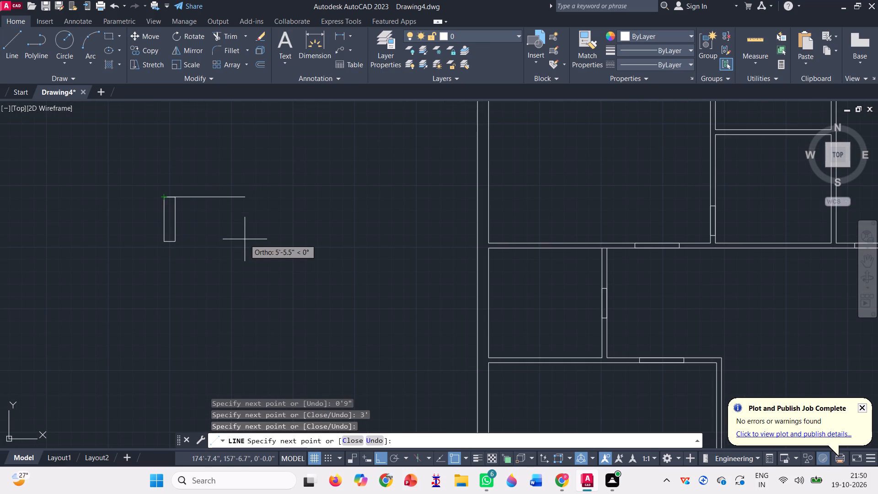
pyautogui.press('space')
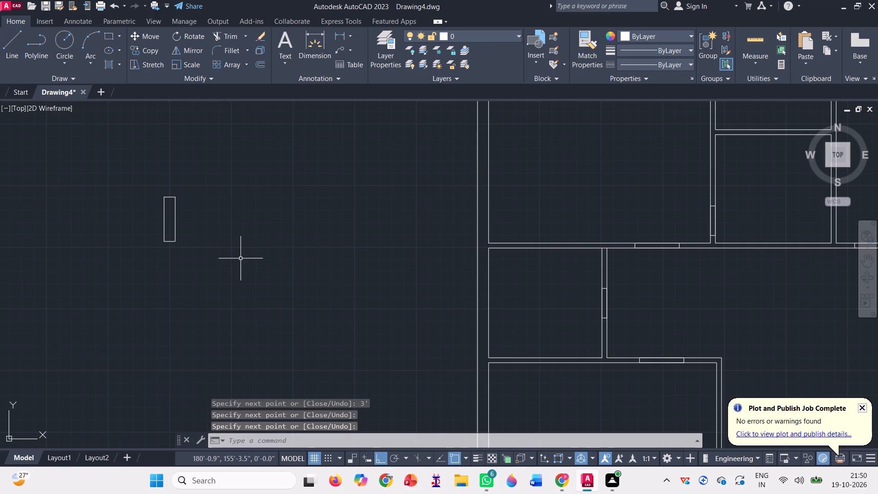
# Join the small rectangle's four lines into a single polyline.
pyautogui.click(241, 258)
pyautogui.click(30, 173)
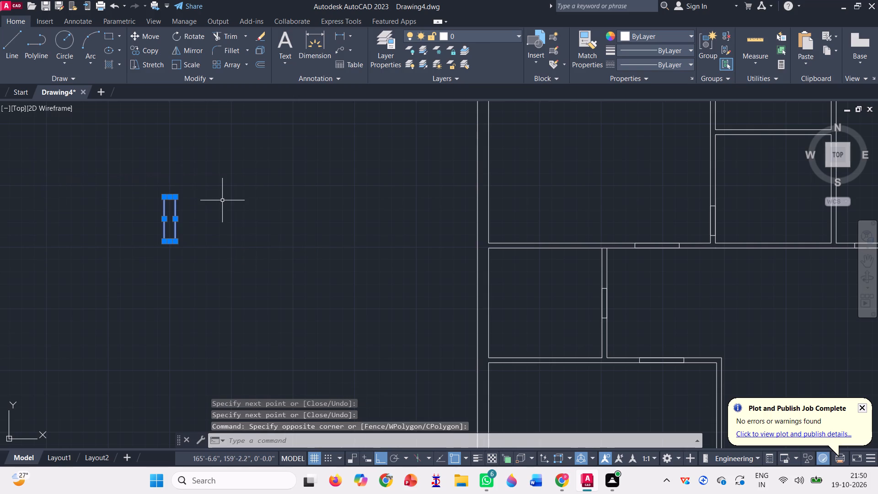
pyautogui.press('j')
pyautogui.press('Return')
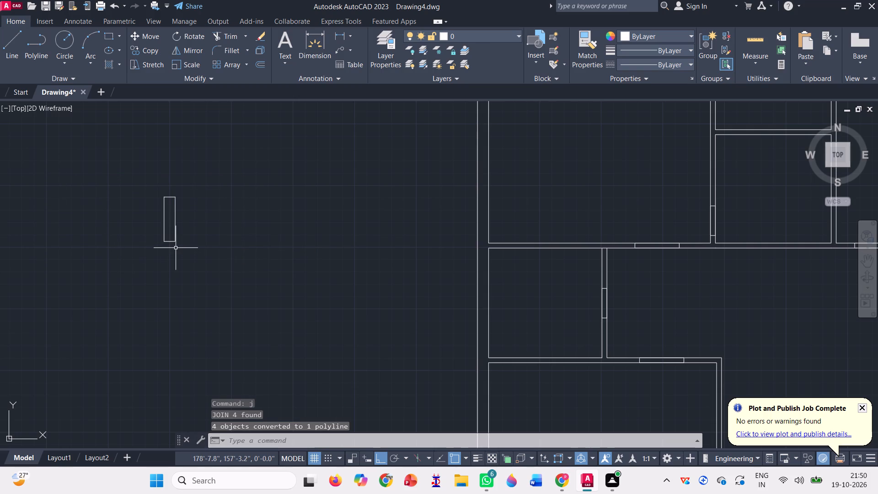
# Draw a vertical centre line in the small rectangle from its bottom edge's midpoint to its top edge's midpoint.
pyautogui.scroll(-1, 174, 255)
pyautogui.scroll(-1, 209, 279)
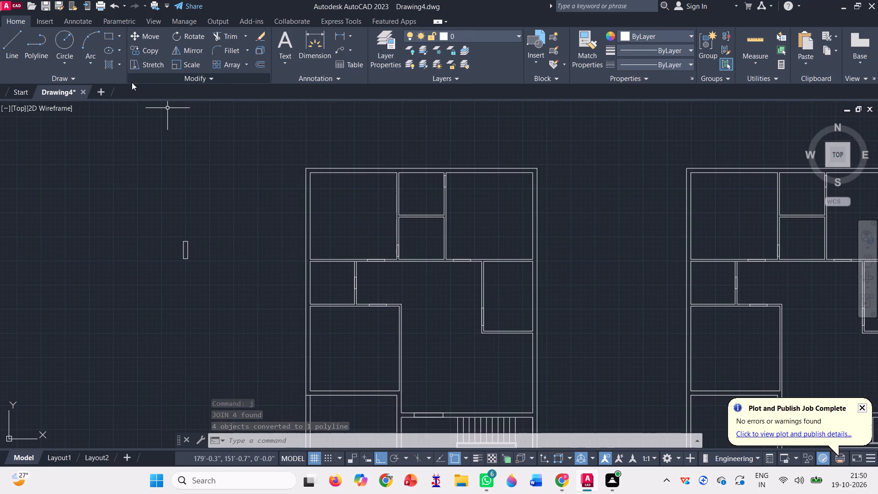
pyautogui.click(14, 48)
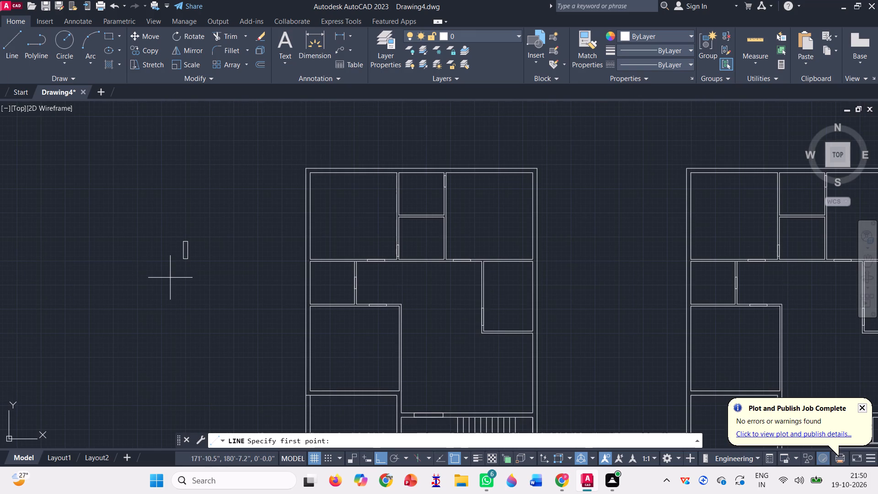
pyautogui.scroll(2, 200, 260)
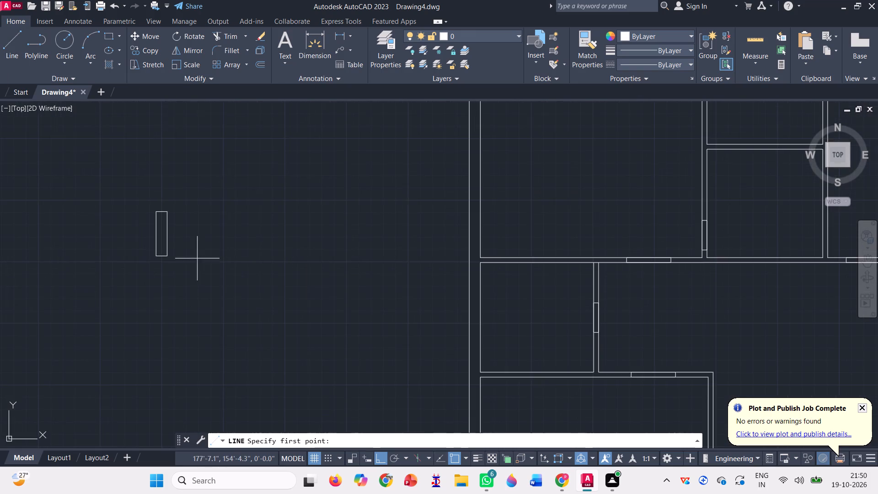
pyautogui.scroll(3, 161, 240)
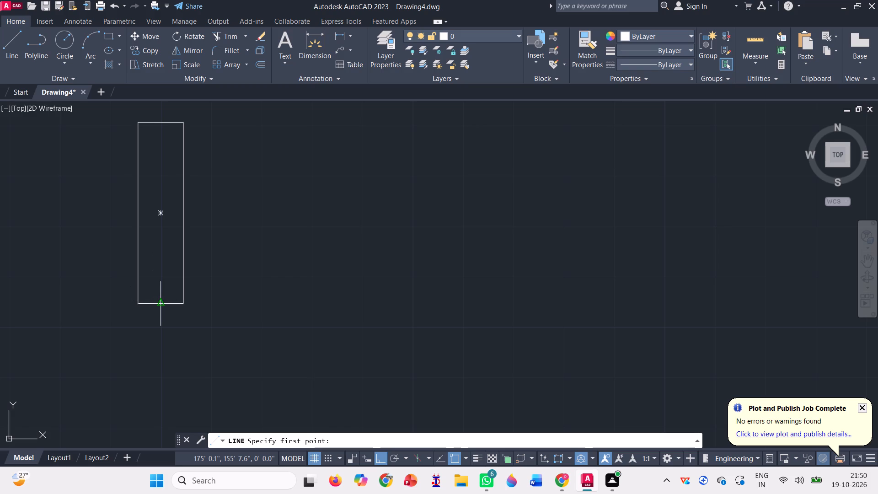
pyautogui.click(160, 307)
pyautogui.scroll(-1, 204, 344)
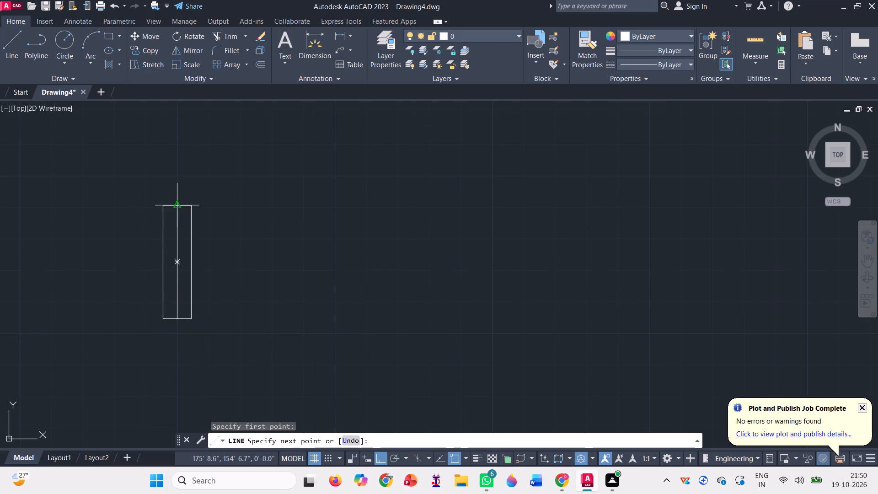
pyautogui.click(177, 204)
pyautogui.press('space')
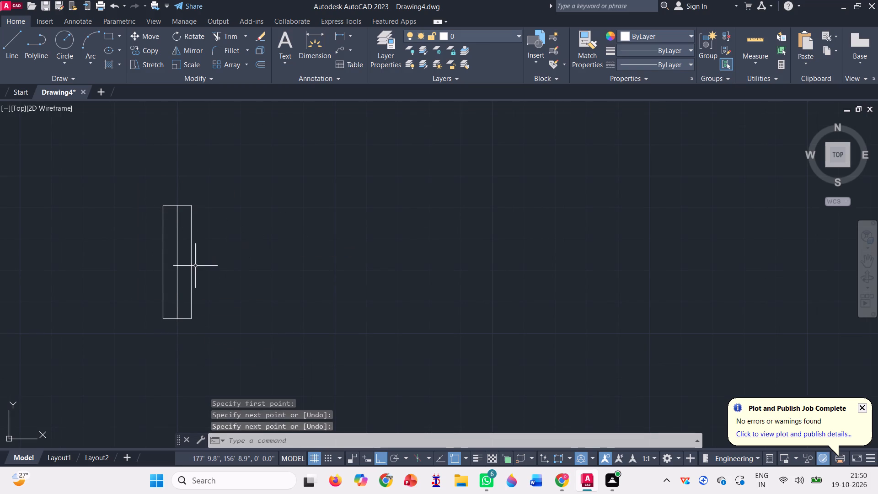
# Copy the small rectangle and its centre line about 1.7" to the left, using the top-right corner as base point.
pyautogui.click(230, 325)
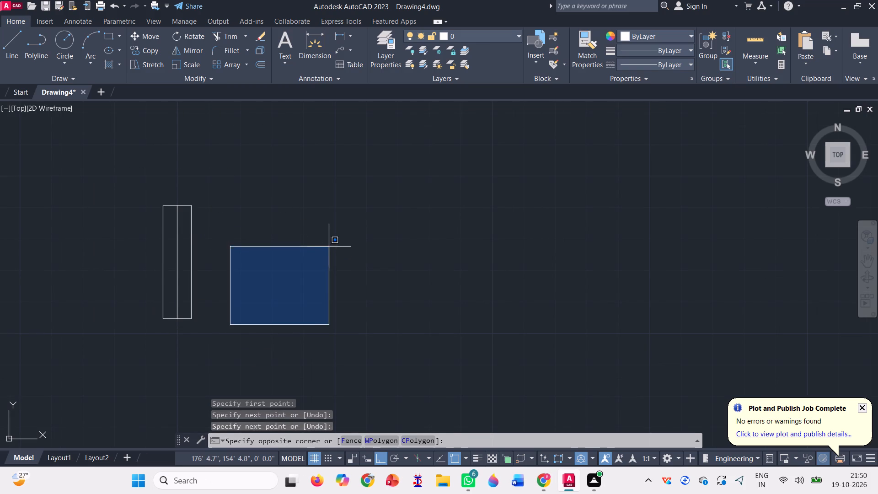
pyautogui.click(329, 248)
pyautogui.click(147, 51)
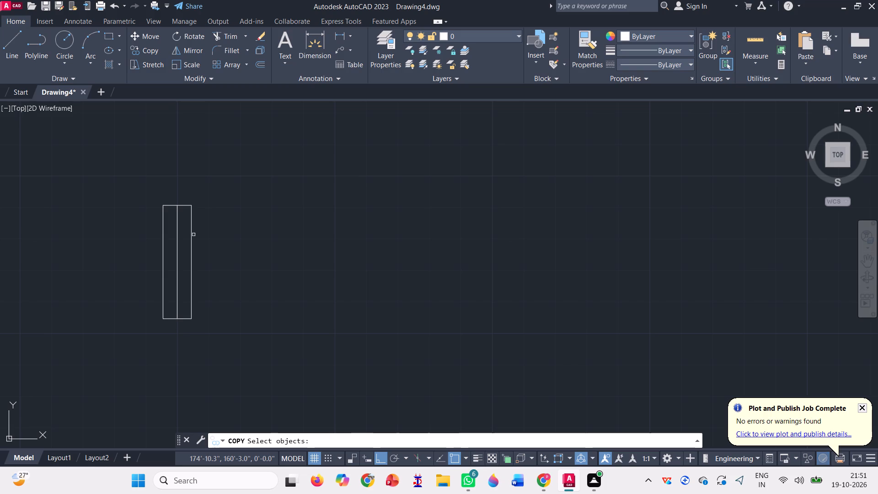
pyautogui.click(191, 236)
pyautogui.click(179, 239)
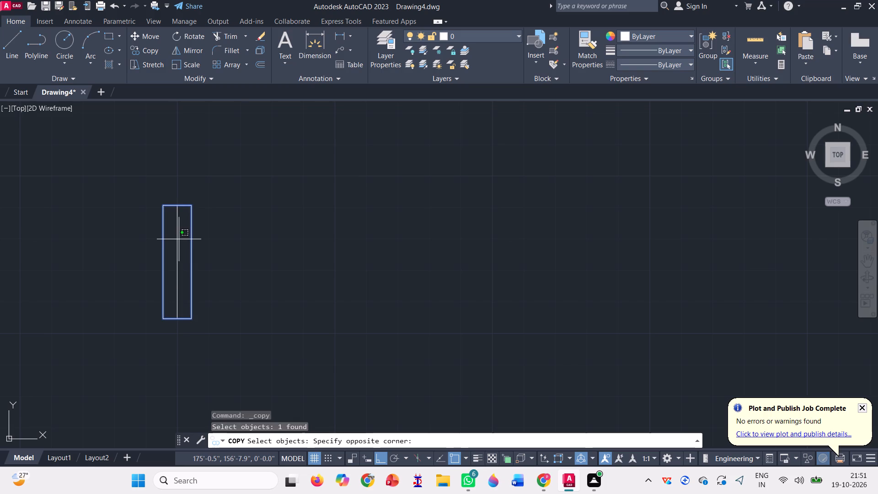
pyautogui.click(172, 242)
pyautogui.press('space')
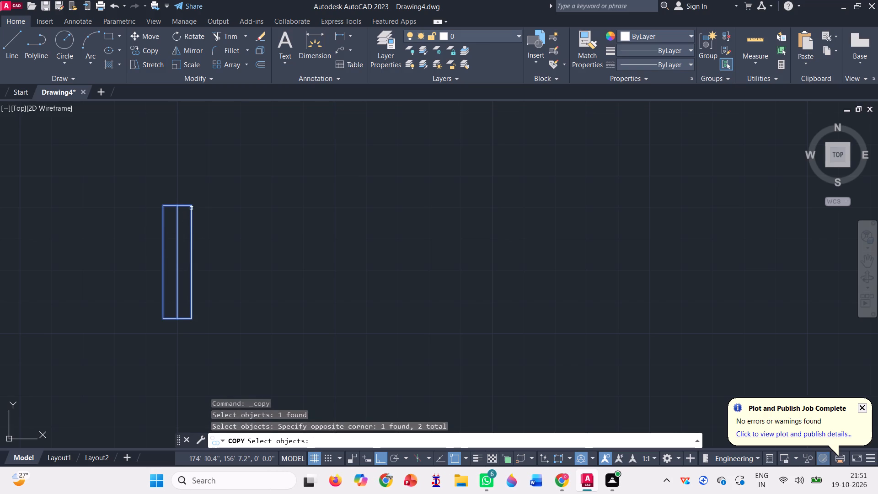
pyautogui.click(191, 208)
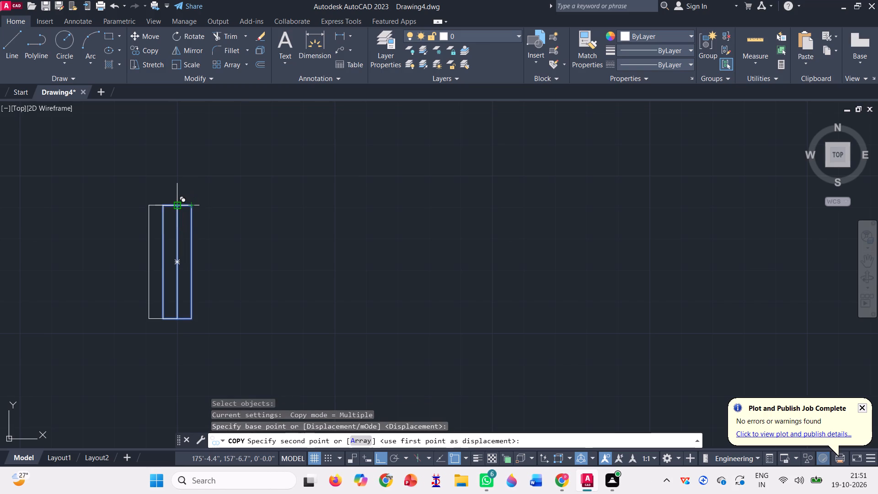
pyautogui.scroll(3, 185, 204)
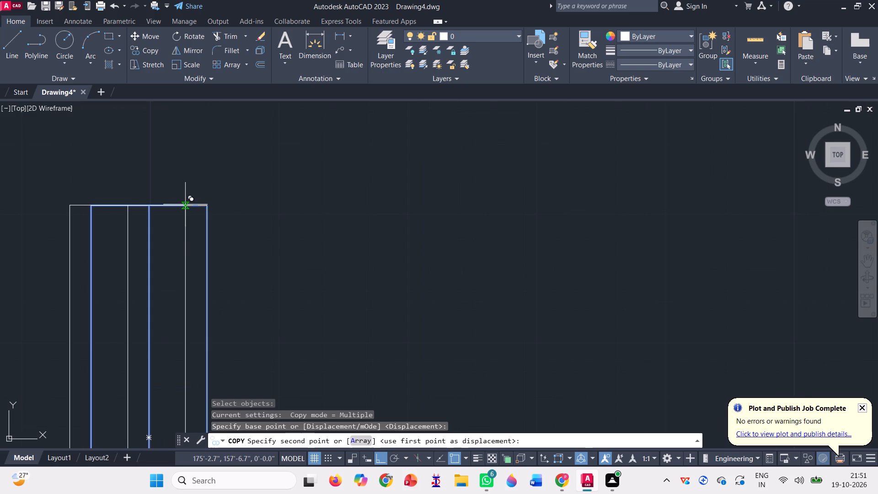
pyautogui.click(185, 204)
pyautogui.scroll(-1, 199, 179)
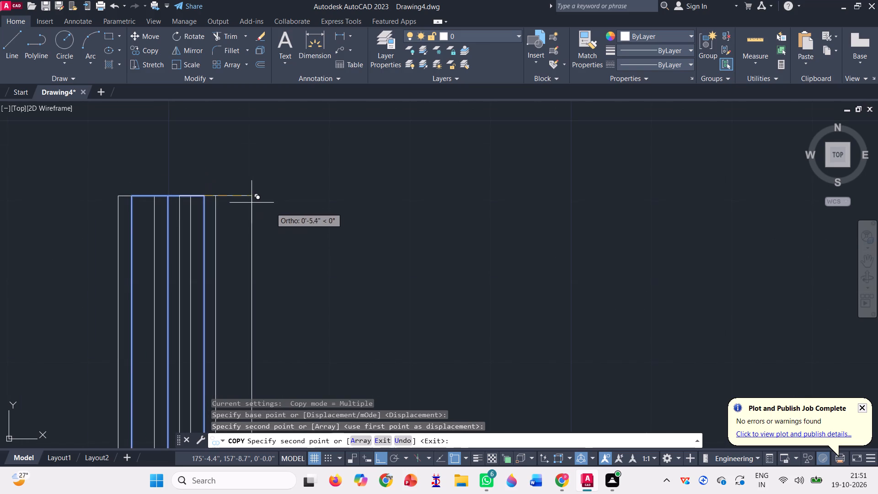
pyautogui.press('Escape')
# Delete the copied rectangle outline, keeping its copied inner line.
pyautogui.scroll(-1, 221, 193)
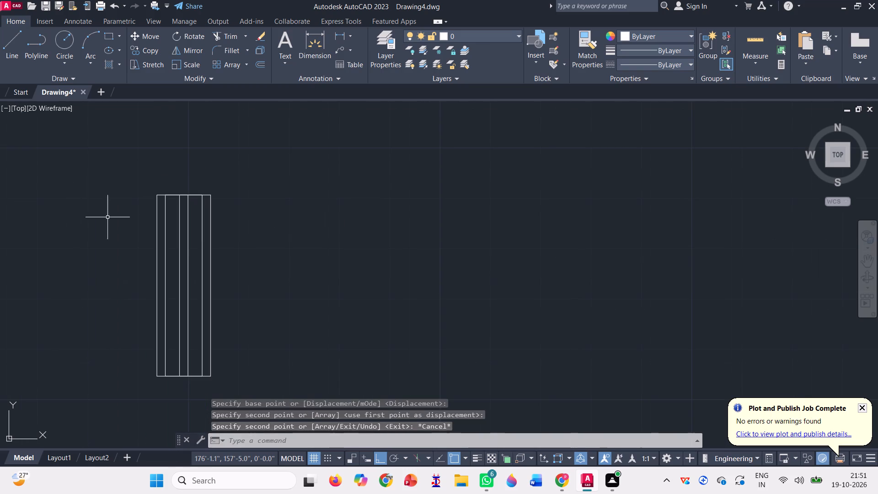
pyautogui.click(157, 227)
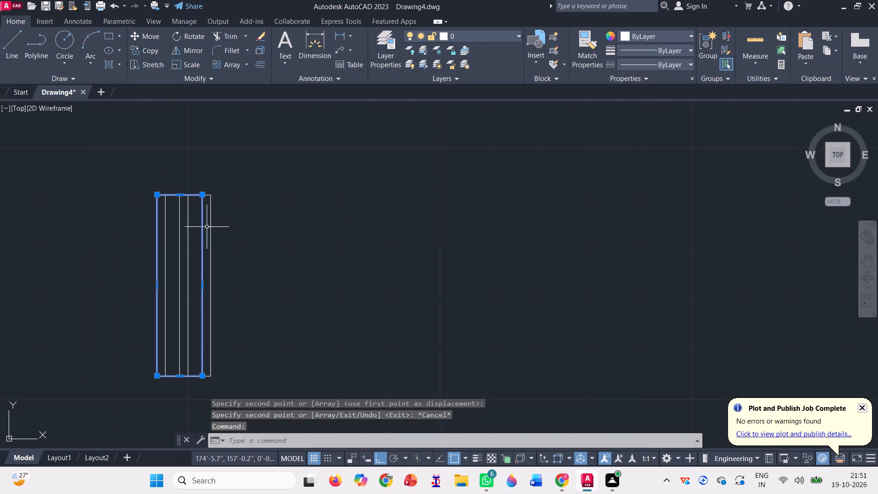
pyautogui.press('Delete')
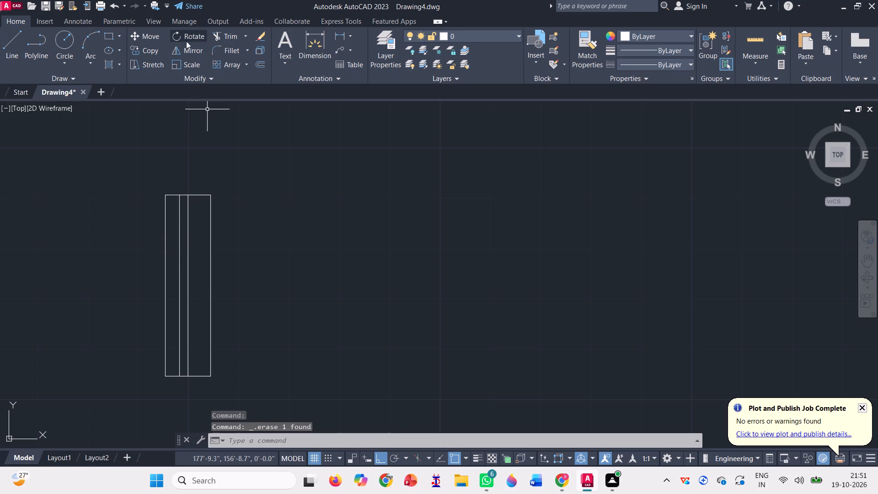
# Copy both inner vertical lines to the right, from the left line's top end to the centre line's top end.
pyautogui.click(148, 51)
pyautogui.click(193, 234)
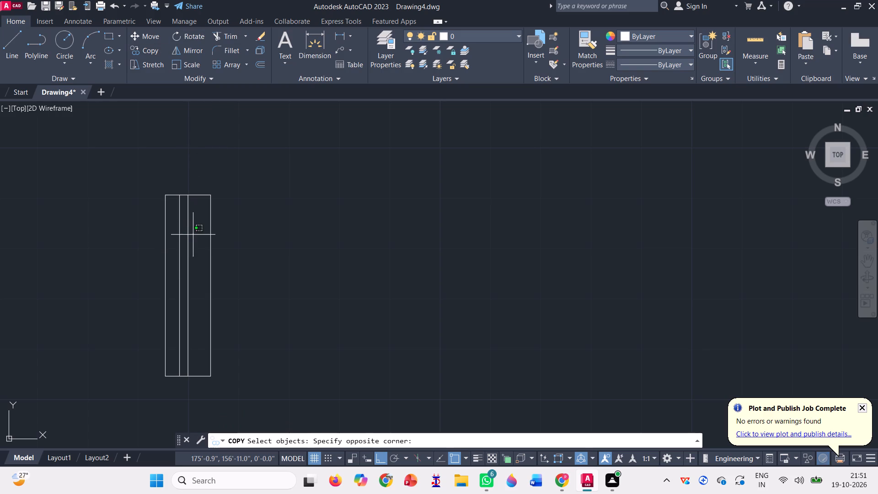
pyautogui.click(176, 224)
pyautogui.press('space')
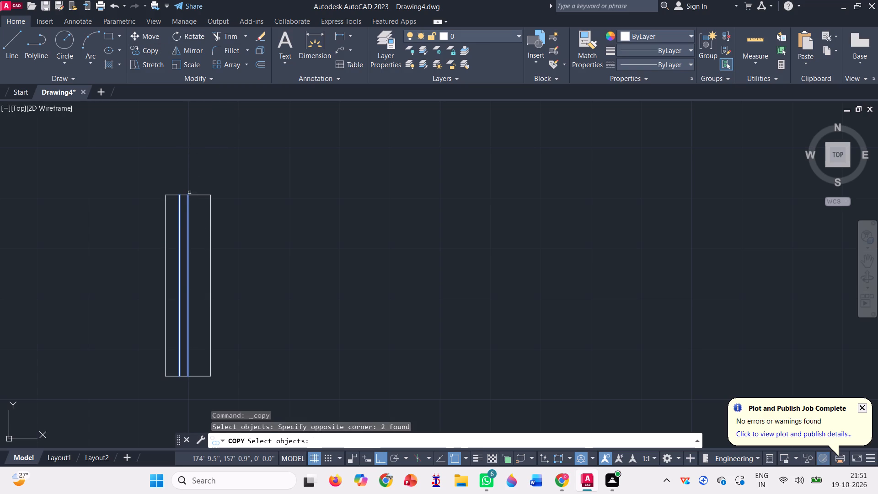
pyautogui.click(176, 193)
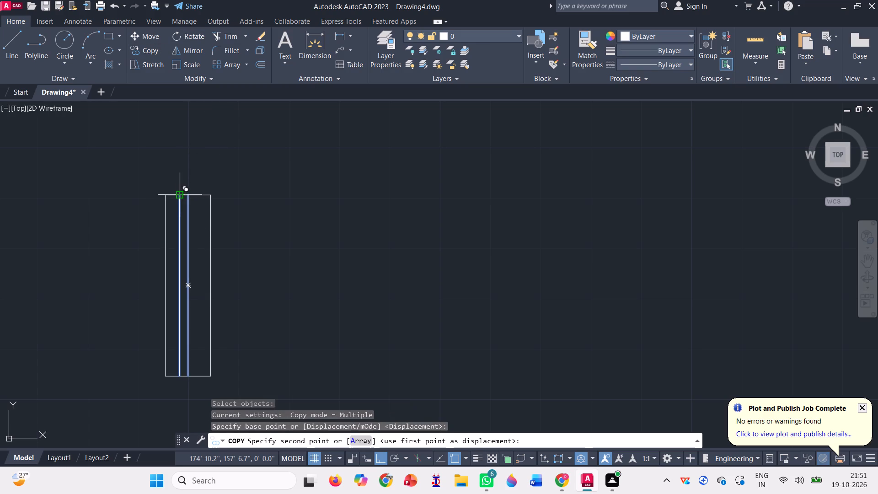
pyautogui.click(187, 191)
pyautogui.press('space')
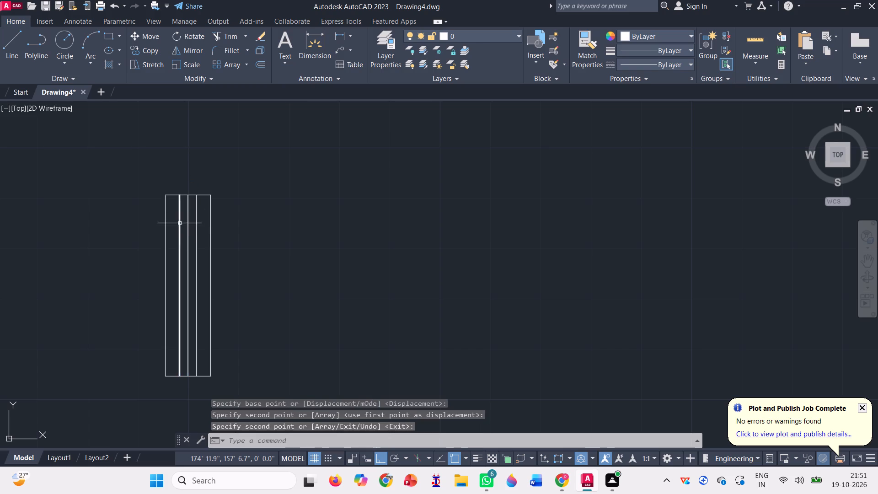
# Delete the duplicate line lying over the window symbol's centre line.
pyautogui.click(188, 231)
pyautogui.press('Delete')
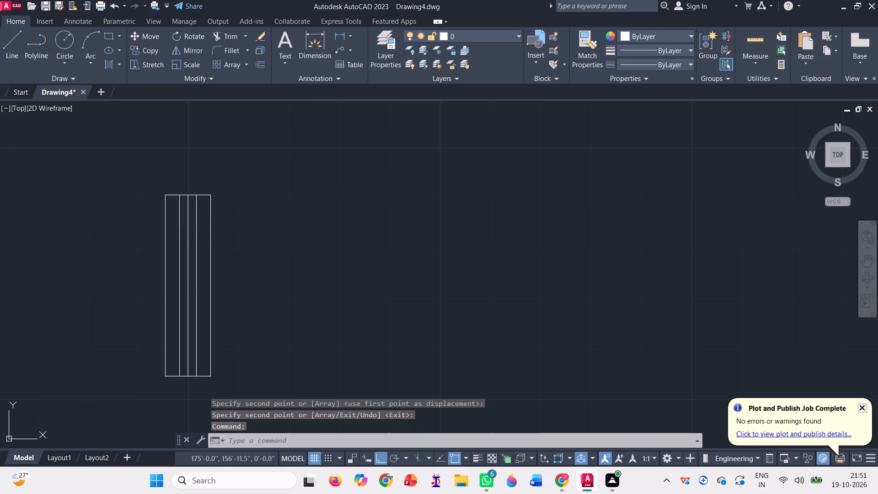
# With Ortho off, copy the window symbol by its top-left corner into the first plan's left exterior wall at the upper-left room.
pyautogui.scroll(-2, 316, 237)
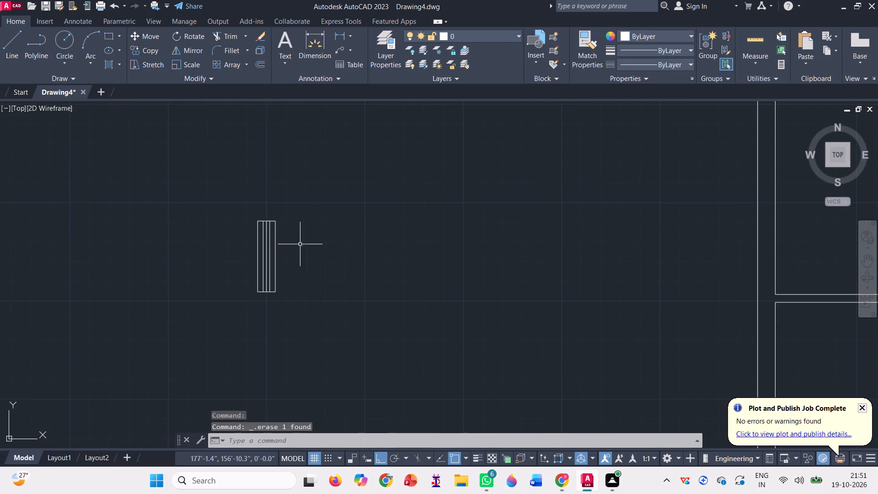
pyautogui.scroll(-1, 214, 264)
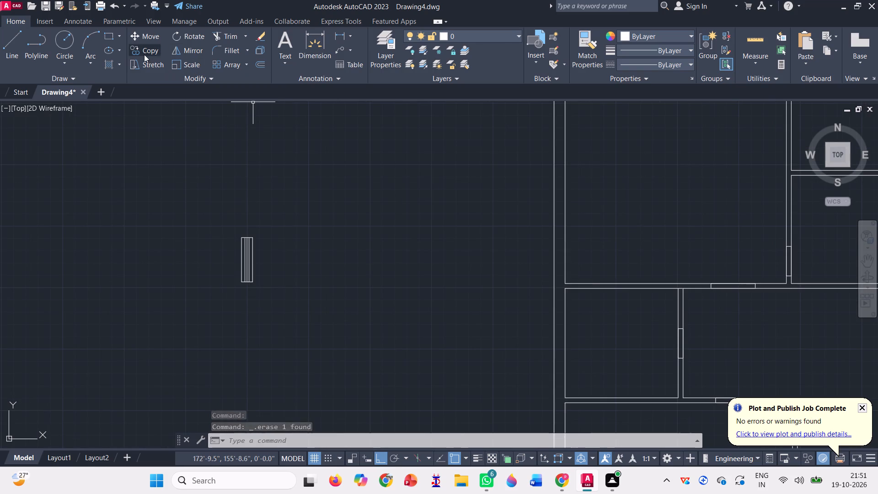
pyautogui.click(144, 54)
pyautogui.click(257, 306)
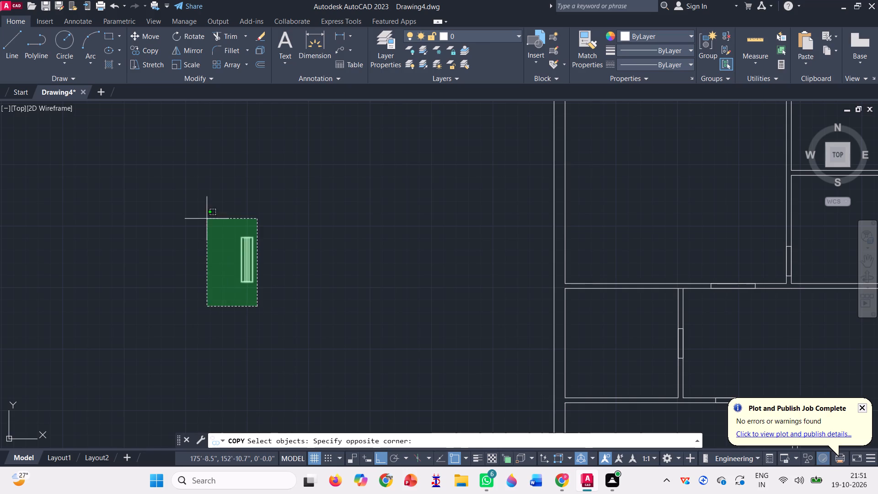
pyautogui.click(184, 199)
pyautogui.press('space')
pyautogui.scroll(2, 223, 233)
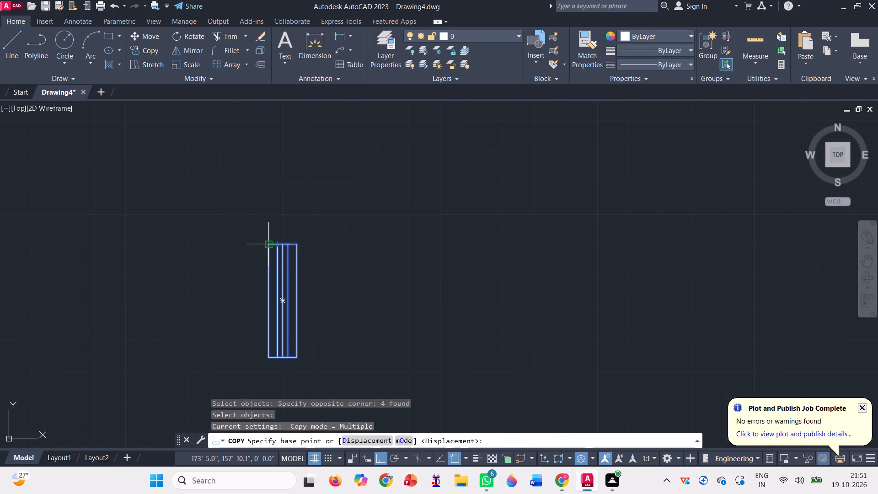
pyautogui.click(267, 244)
pyautogui.scroll(-4, 169, 258)
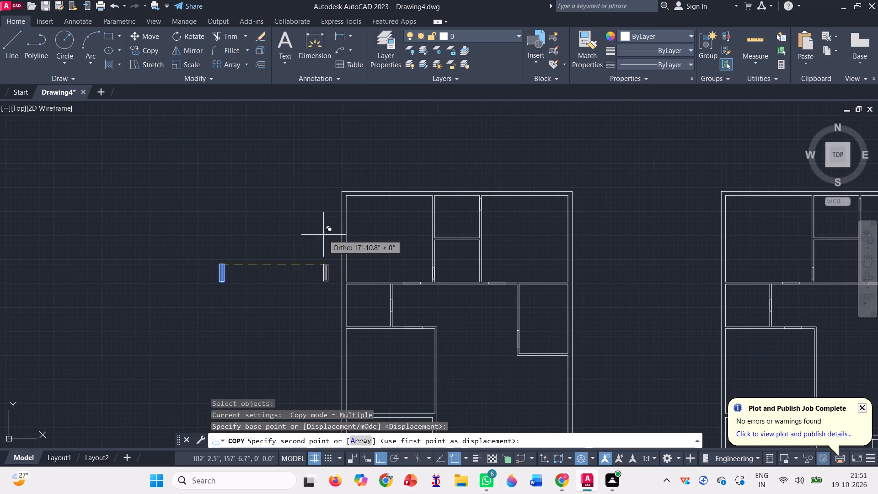
pyautogui.press('F8')
pyautogui.scroll(2, 334, 236)
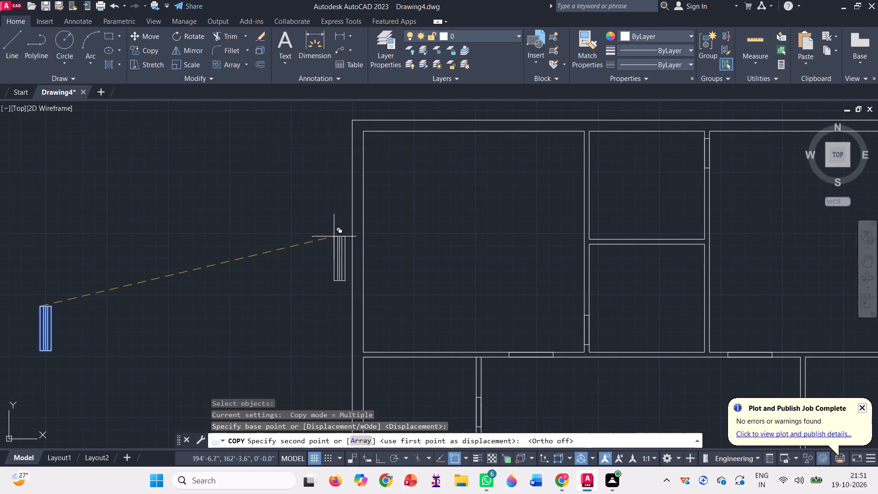
pyautogui.scroll(3, 350, 207)
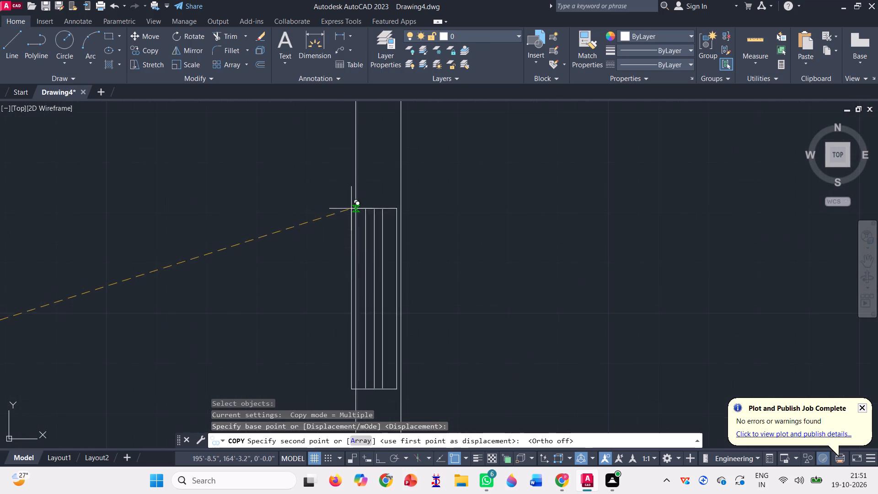
pyautogui.click(355, 212)
# Place another window copy in the first plan's left exterior wall, at the large room below the small left room.
pyautogui.scroll(-5, 291, 251)
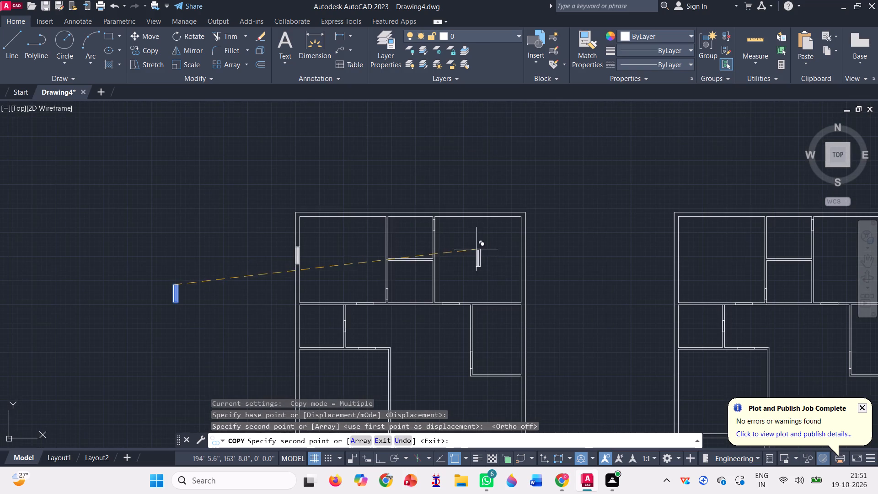
pyautogui.scroll(3, 527, 240)
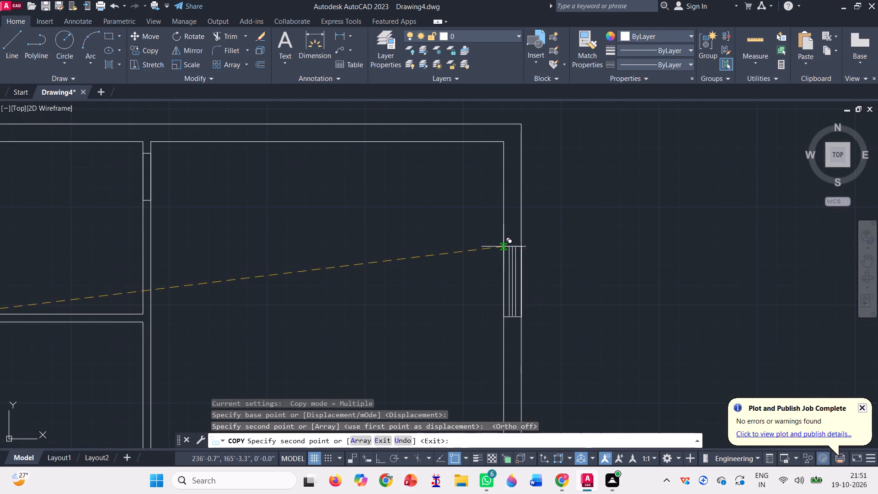
pyautogui.scroll(-3, 503, 238)
pyautogui.scroll(-1, 379, 184)
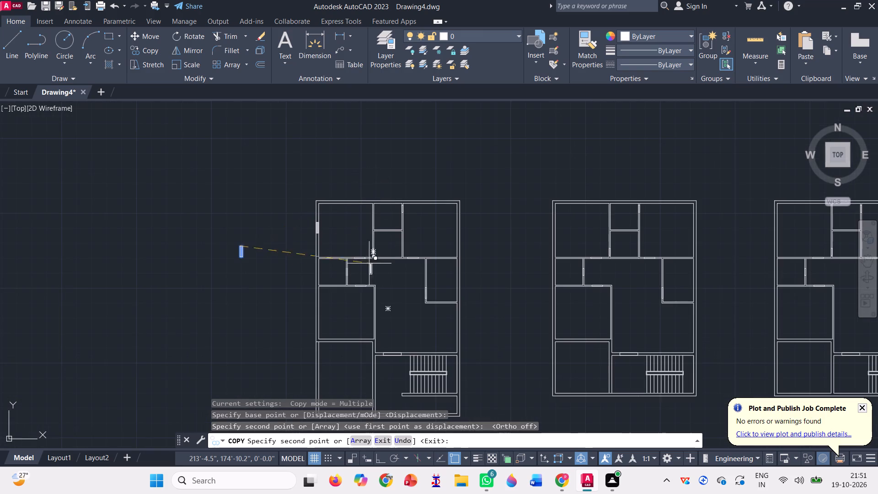
pyautogui.scroll(1, 313, 305)
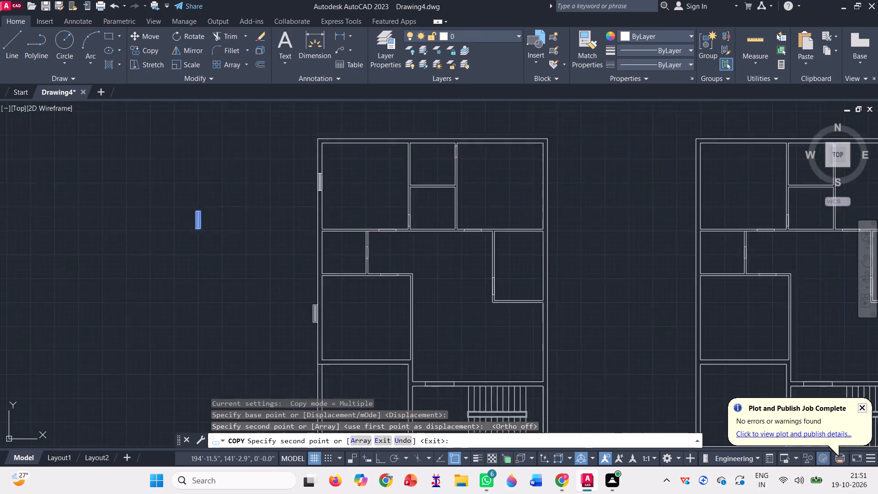
pyautogui.scroll(2, 313, 305)
pyautogui.scroll(-1, 325, 263)
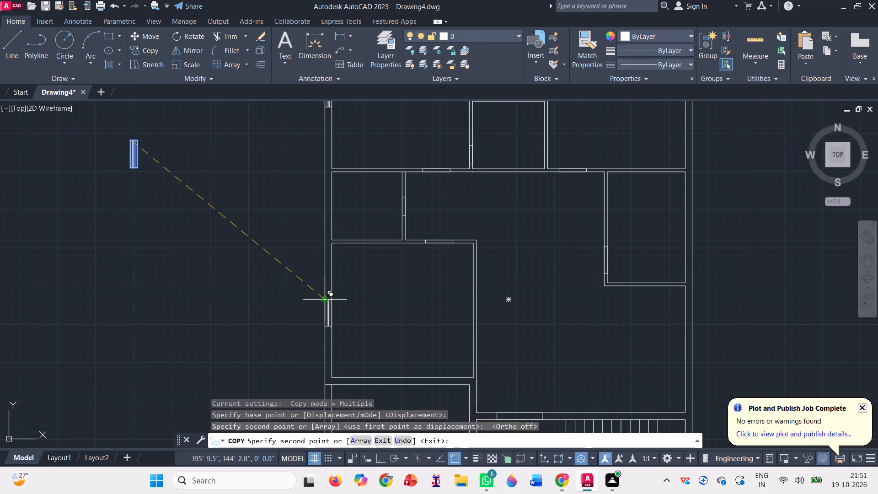
pyautogui.click(325, 299)
# Place a window copy in the first plan's right exterior wall, at the small room below the upper-right room.
pyautogui.scroll(-2, 320, 236)
pyautogui.scroll(2, 347, 288)
pyautogui.scroll(-2, 347, 291)
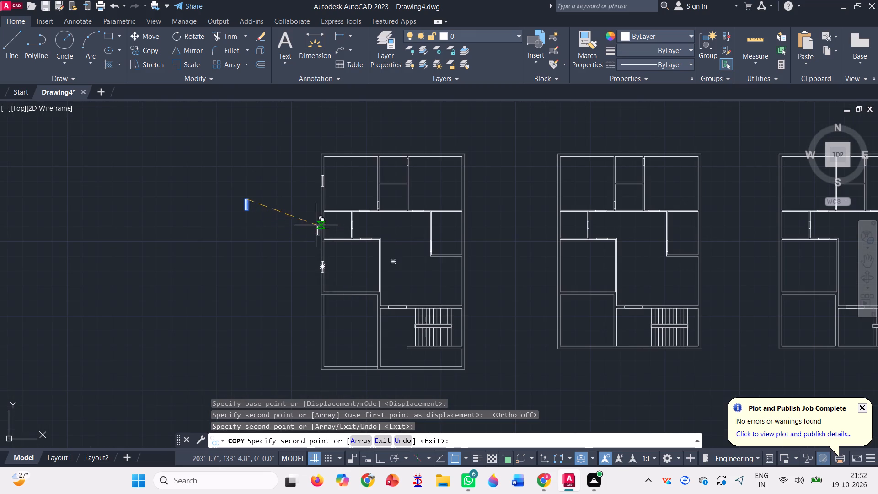
pyautogui.scroll(3, 456, 227)
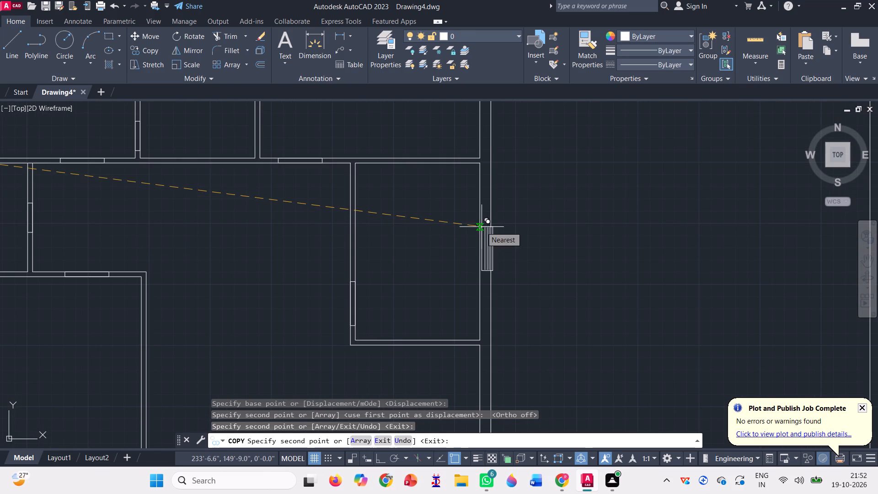
pyautogui.click(482, 226)
# Place a last window copy in the first plan's right exterior wall, between the small right room and the staircase, and finish copying.
pyautogui.scroll(-2, 400, 176)
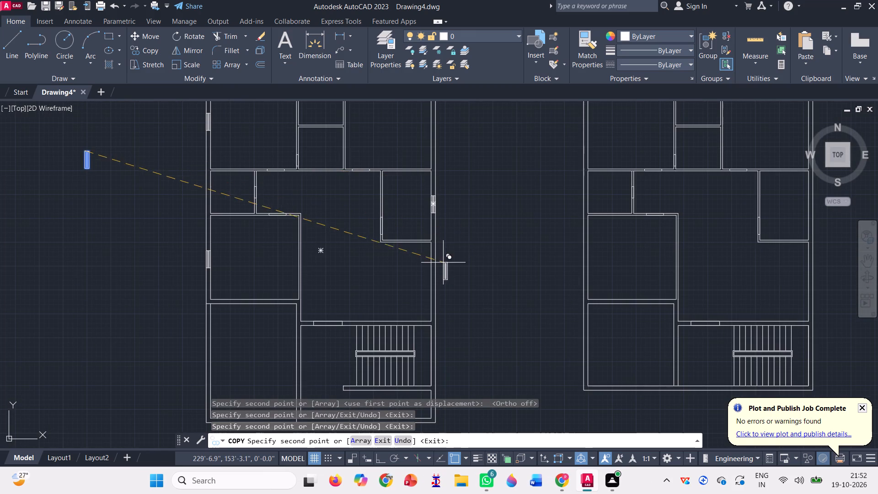
pyautogui.scroll(2, 431, 274)
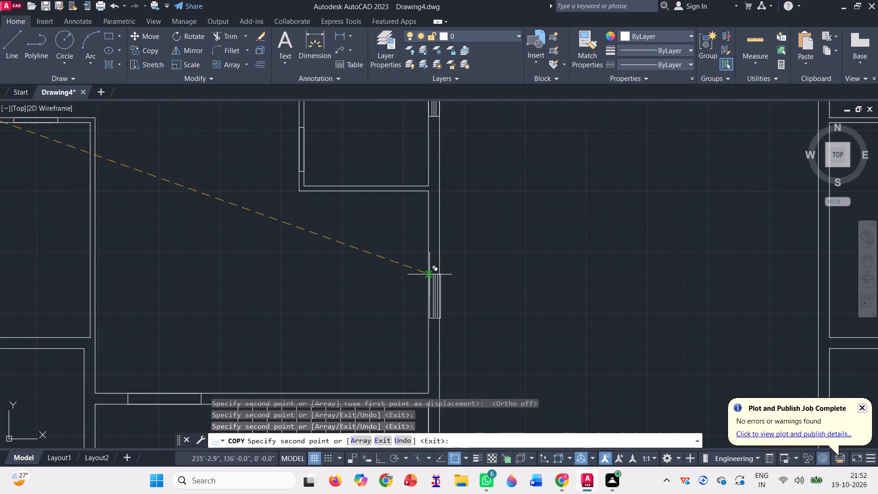
pyautogui.click(429, 274)
pyautogui.scroll(-3, 407, 245)
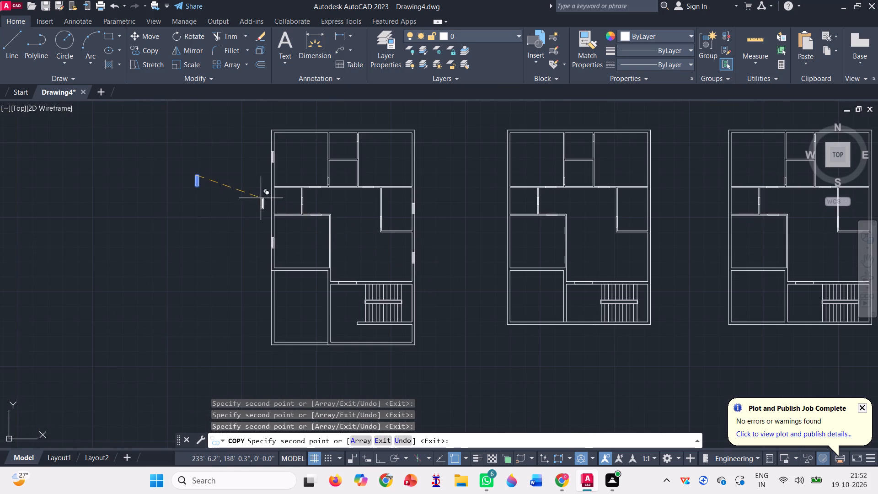
pyautogui.press('Escape')
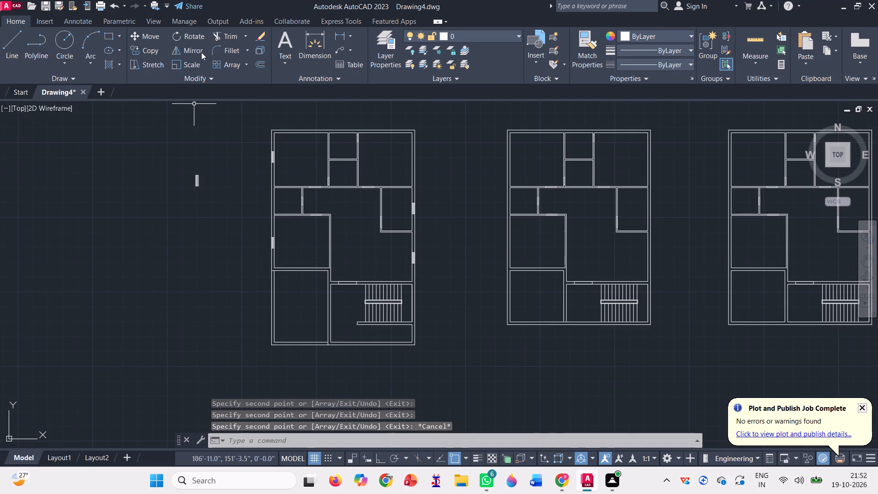
# With Ortho on, copy the upper-left room's window by its bottom-left corner straight across to the right exterior wall of the upper-right room.
pyautogui.click(149, 52)
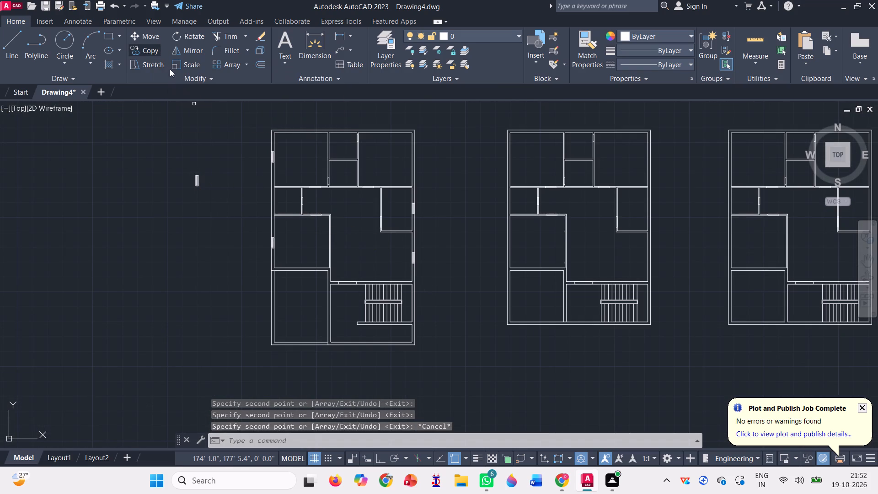
pyautogui.press('F8')
pyautogui.scroll(3, 270, 156)
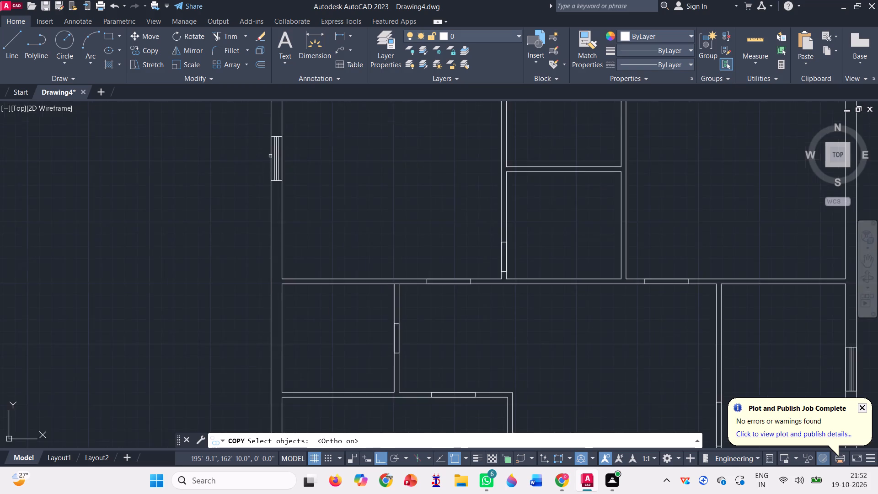
pyautogui.scroll(3, 272, 158)
pyautogui.click(298, 255)
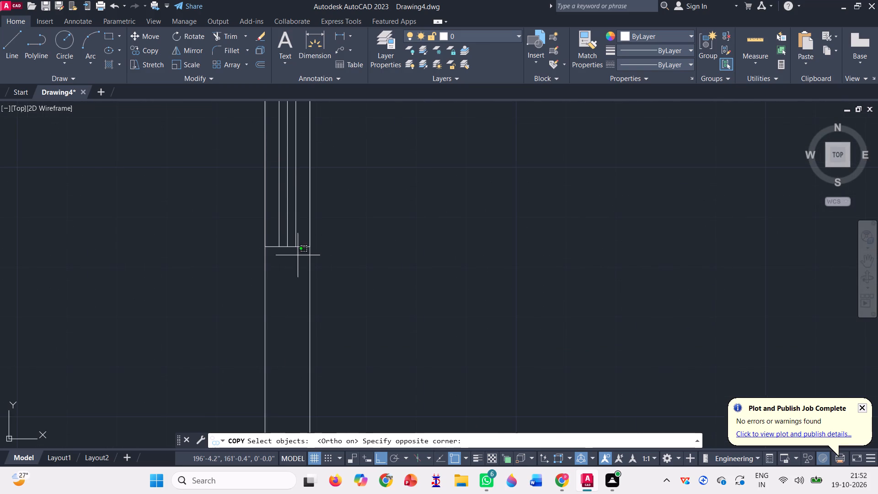
pyautogui.click(276, 227)
pyautogui.scroll(-1, 283, 244)
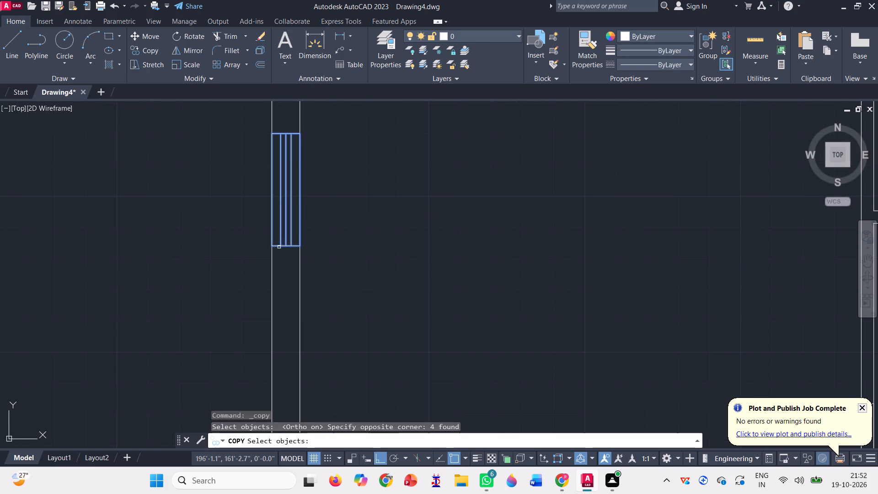
pyautogui.press('space')
pyautogui.click(273, 247)
pyautogui.scroll(-2, 227, 246)
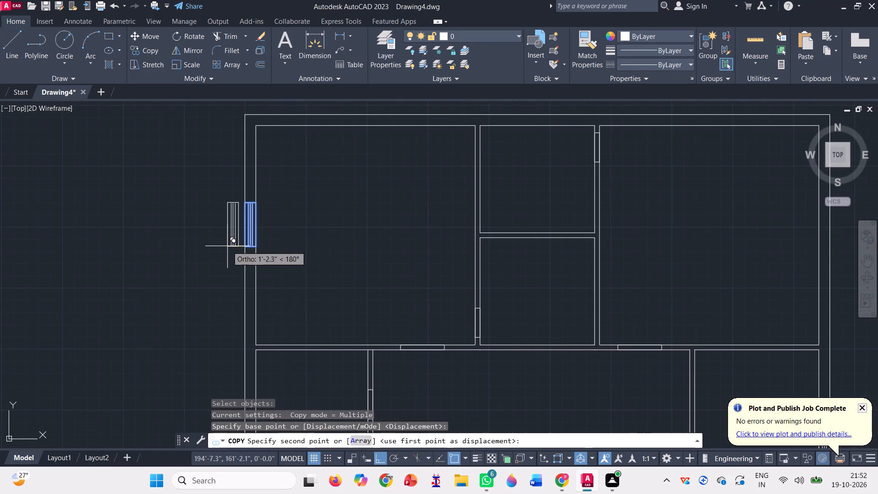
pyautogui.scroll(-1, 441, 234)
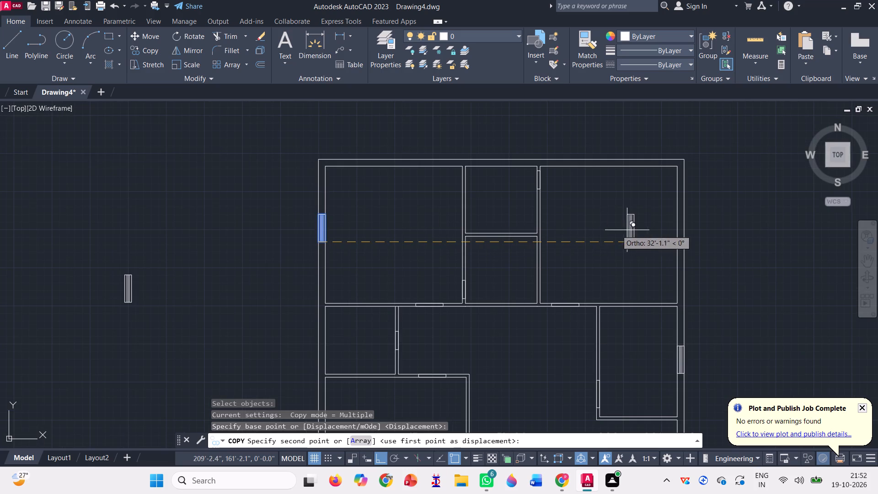
pyautogui.scroll(4, 677, 236)
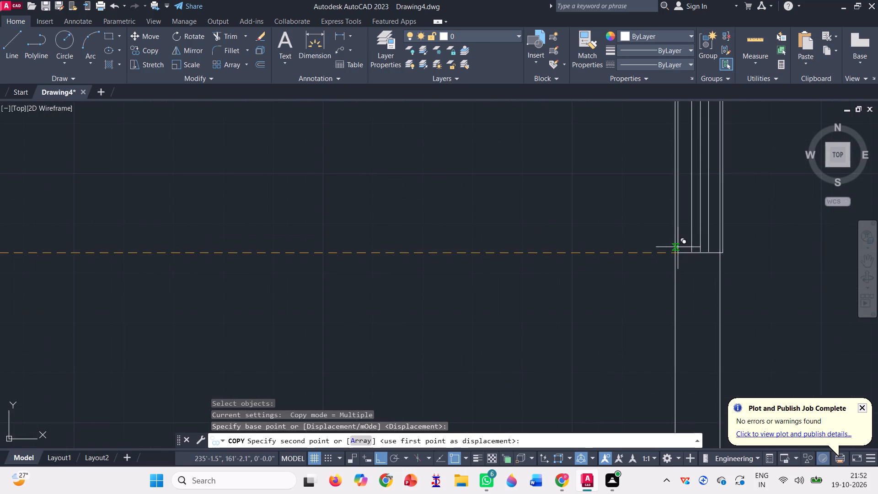
pyautogui.click(675, 250)
pyautogui.scroll(-2, 593, 256)
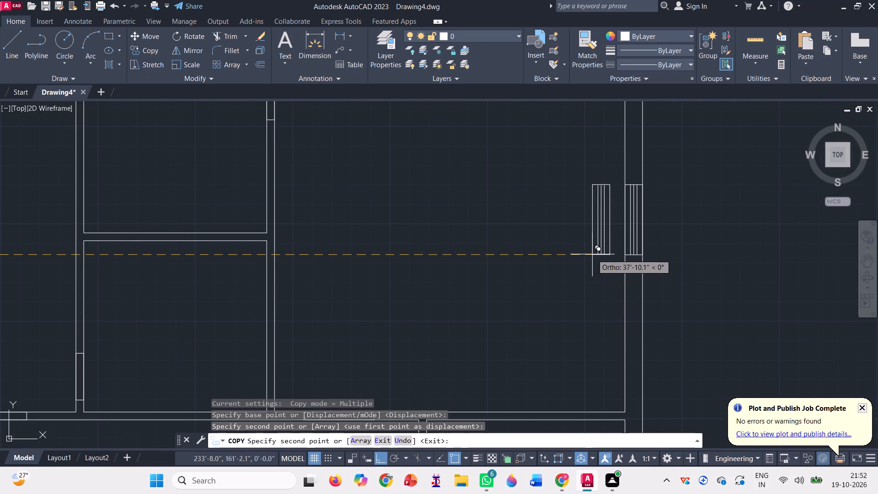
pyautogui.press('space')
# Rotate the loose window symbol outside the plan 90° about its top-left corner so it lies horizontally.
pyautogui.scroll(-2, 598, 249)
pyautogui.scroll(-1, 430, 201)
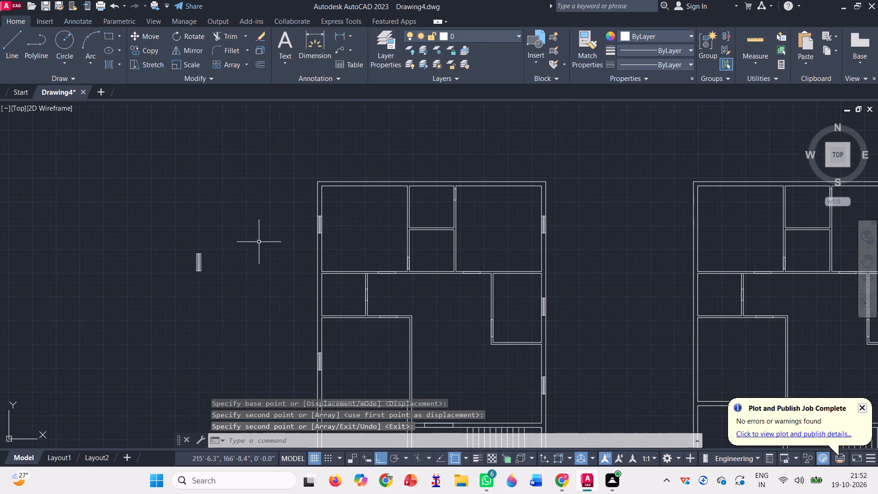
pyautogui.click(191, 39)
pyautogui.click(223, 282)
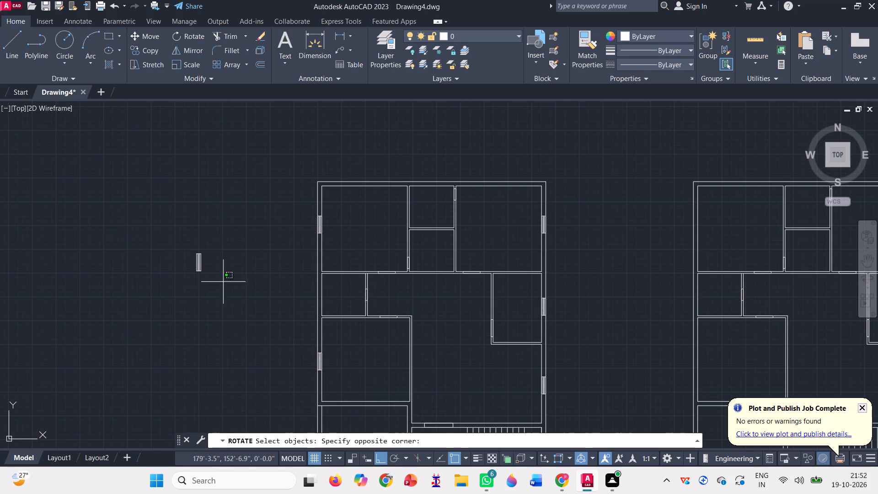
pyautogui.click(123, 218)
pyautogui.press('space')
pyautogui.scroll(3, 194, 261)
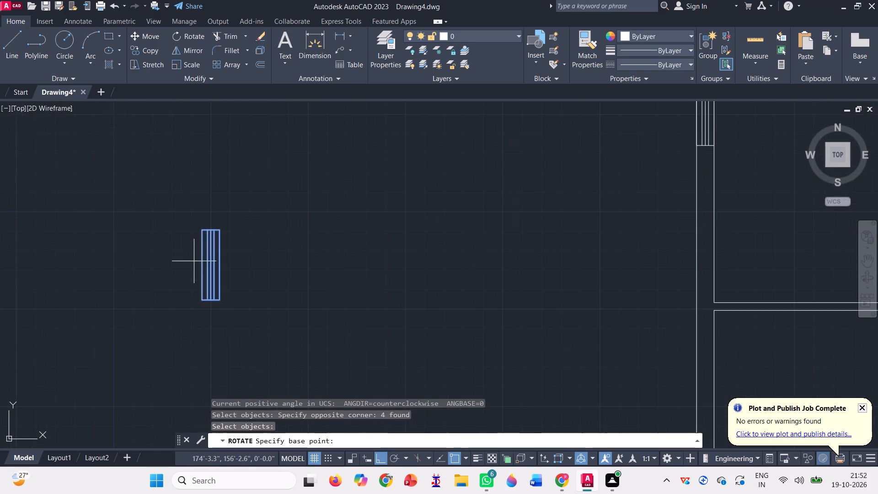
pyautogui.click(203, 229)
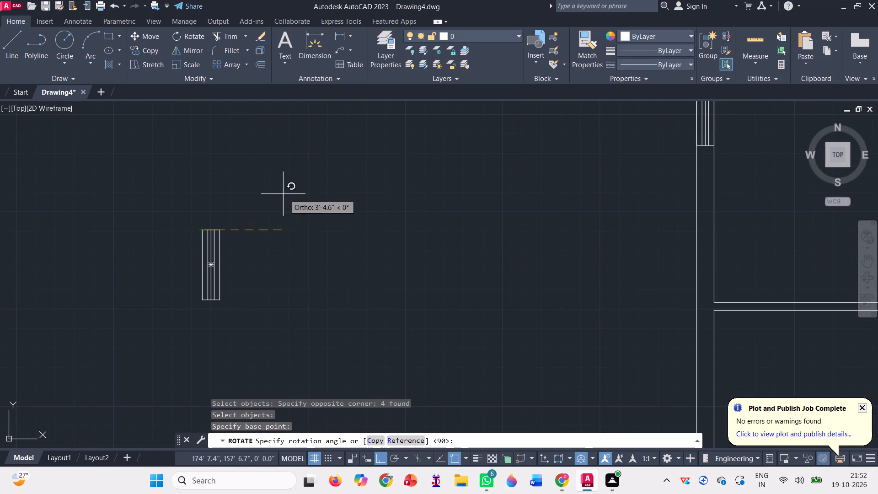
pyautogui.click(192, 158)
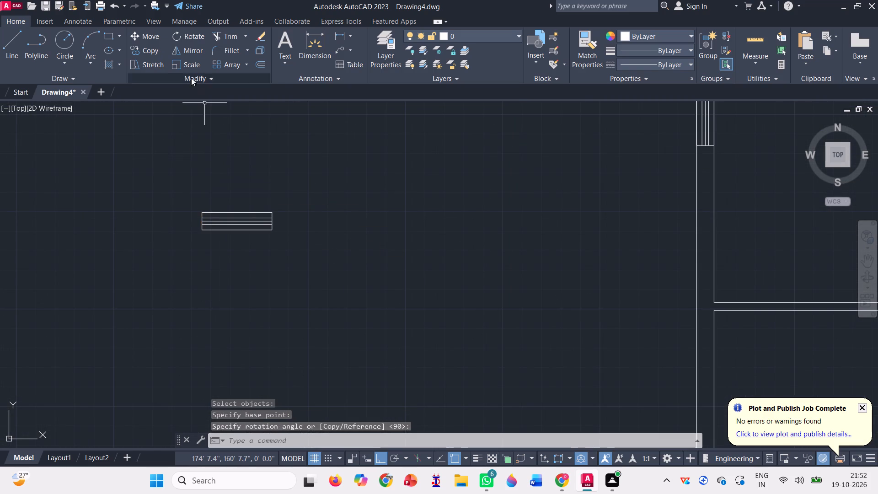
# With Ortho off, copy the loose horizontal window by its top-left corner into the first plan's top exterior wall at the upper-left and upper-right rooms.
pyautogui.click(153, 48)
pyautogui.click(314, 263)
pyautogui.click(136, 140)
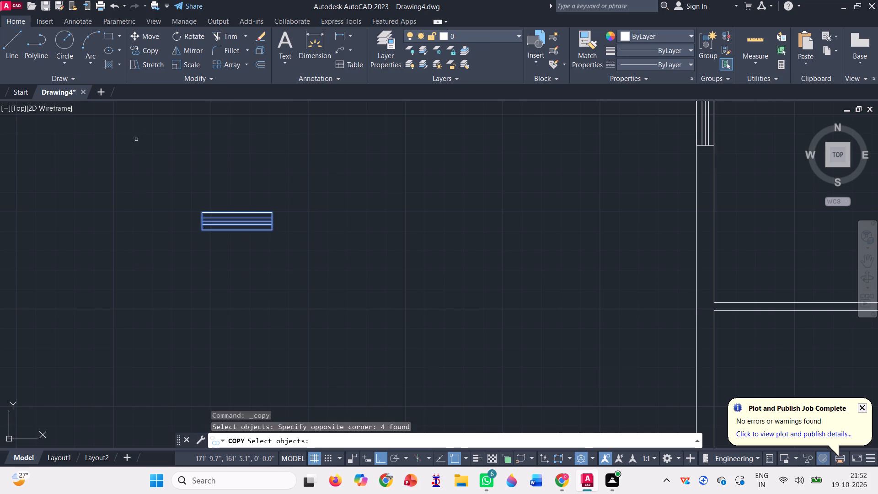
pyautogui.press('space')
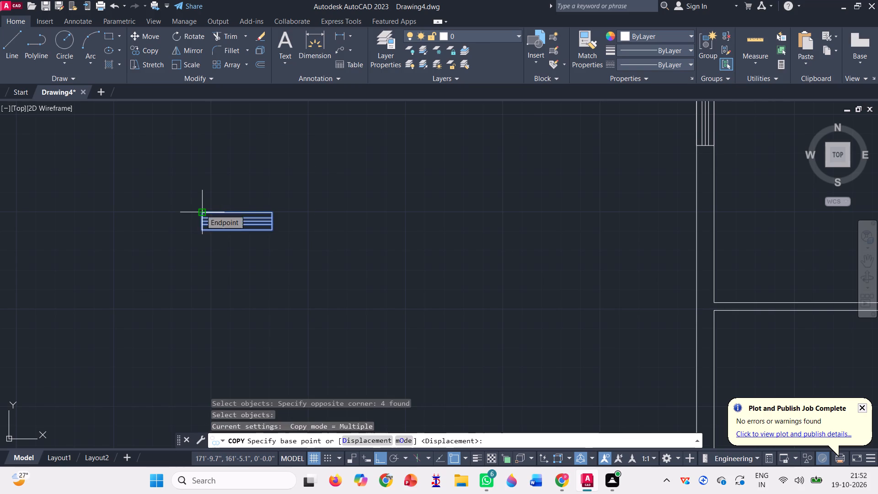
pyautogui.click(201, 209)
pyautogui.scroll(-3, 199, 239)
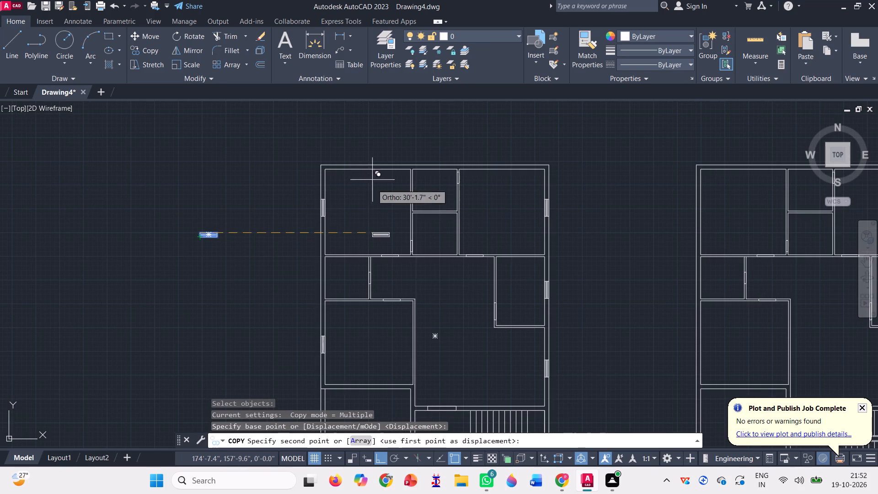
pyautogui.press('F8')
pyautogui.scroll(2, 370, 169)
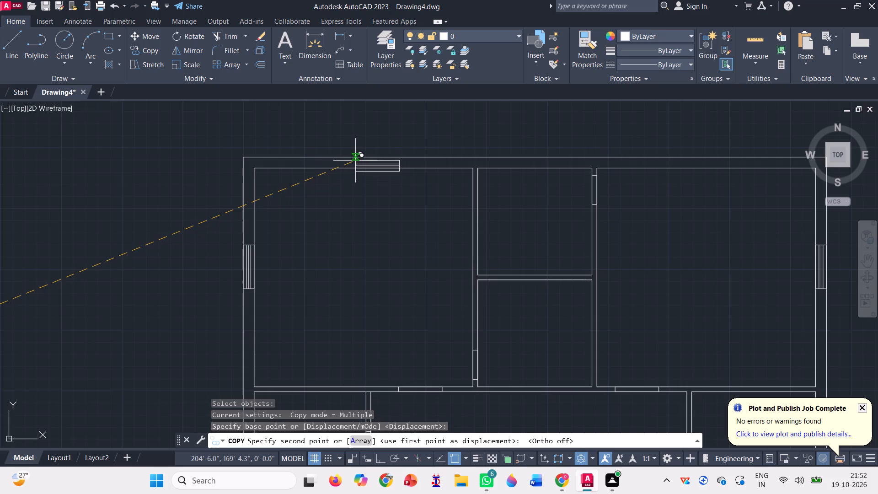
pyautogui.click(335, 157)
pyautogui.scroll(-1, 301, 180)
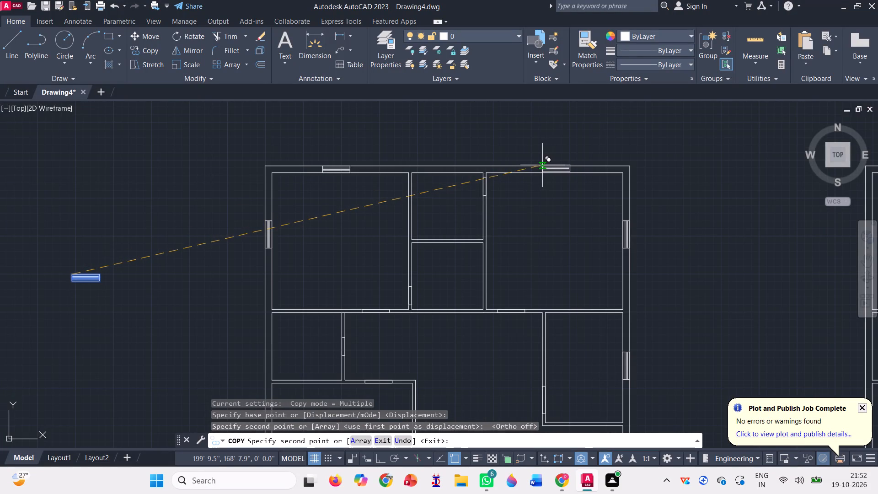
pyautogui.click(542, 165)
# Place another window copy in the wall between the first plan's left-middle and lower-left rooms, and finish copying.
pyautogui.scroll(-2, 448, 123)
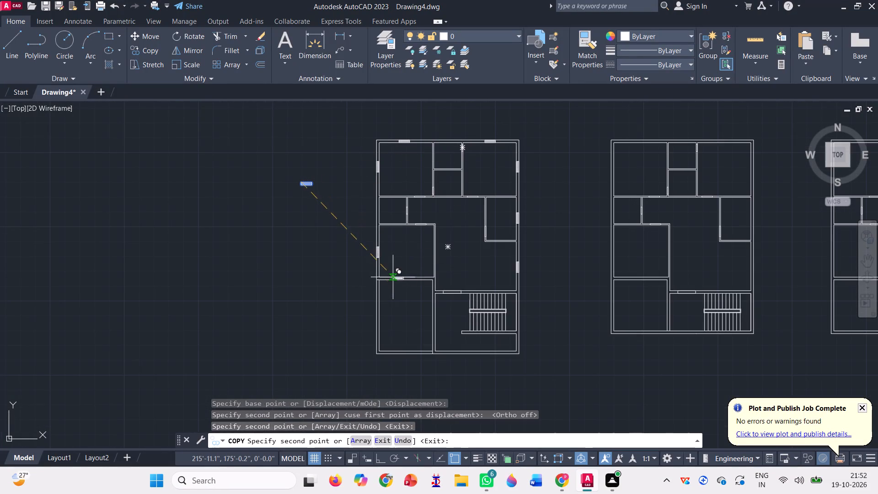
pyautogui.scroll(4, 393, 275)
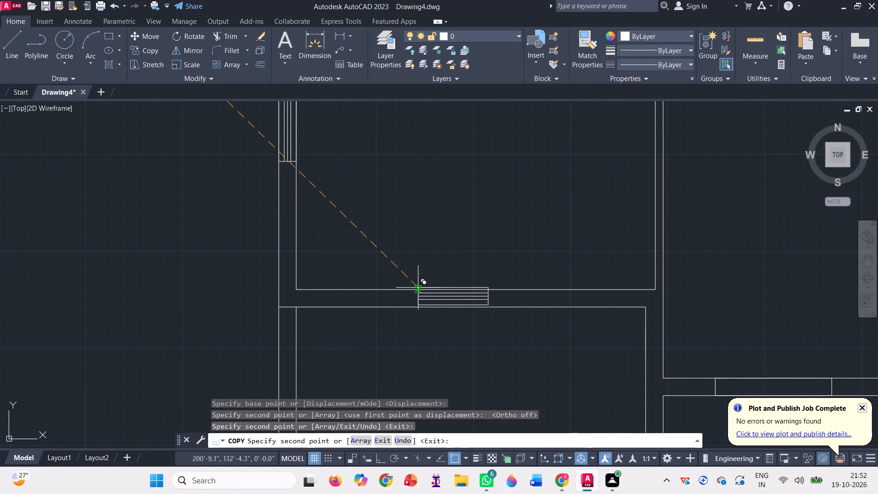
pyautogui.click(419, 288)
pyautogui.scroll(-2, 355, 245)
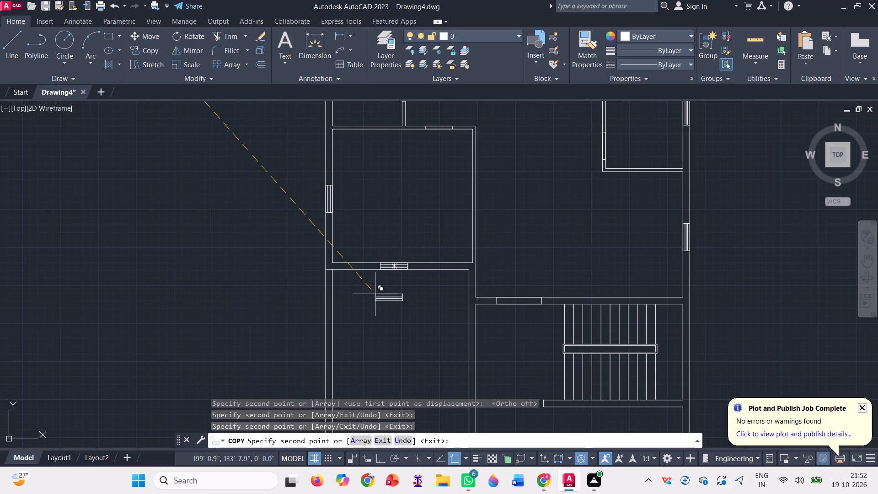
pyautogui.scroll(-2, 373, 293)
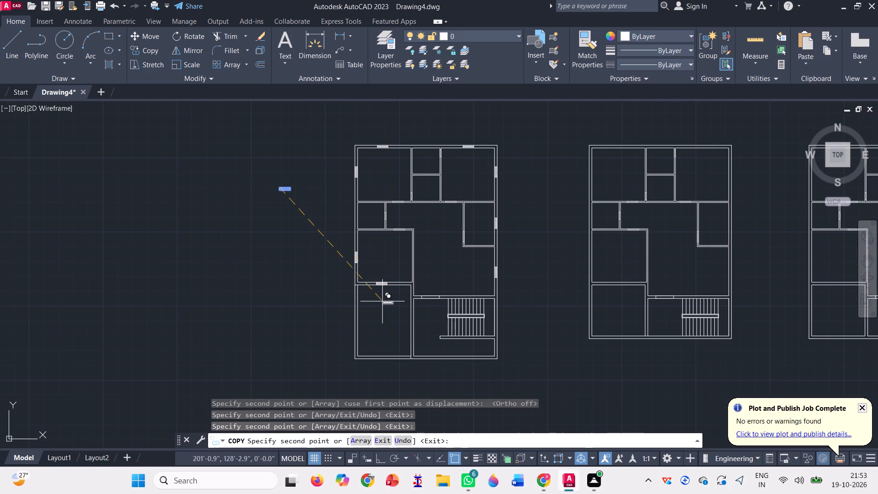
pyautogui.press('Escape')
# Move the window between the left-middle and lower-left rooms by its top-left corner along the wall, closer to the left exterior wall.
pyautogui.scroll(3, 390, 279)
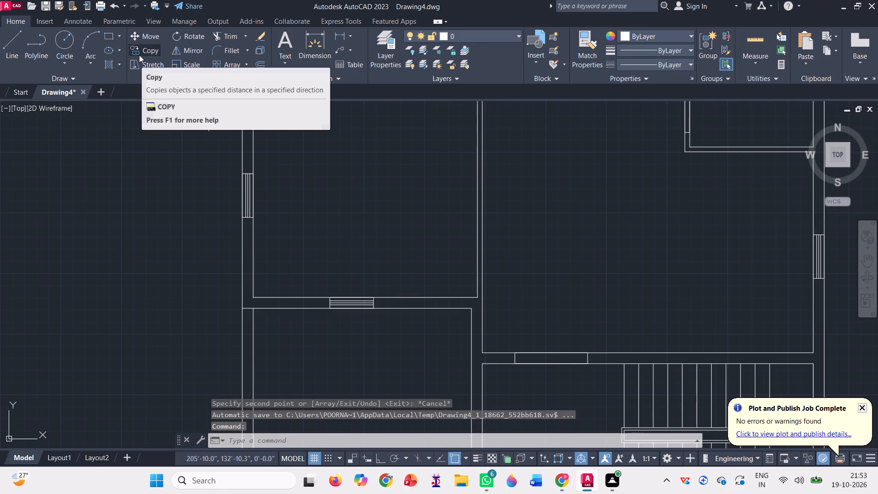
pyautogui.click(148, 39)
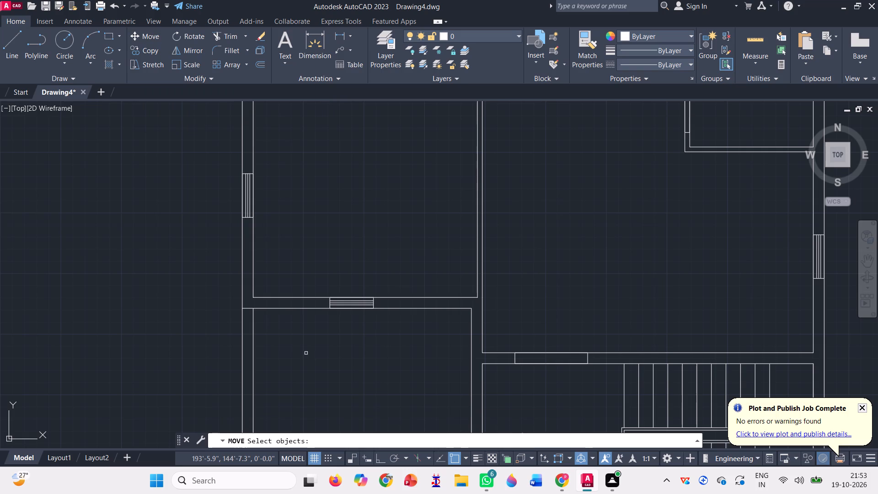
pyautogui.scroll(3, 351, 320)
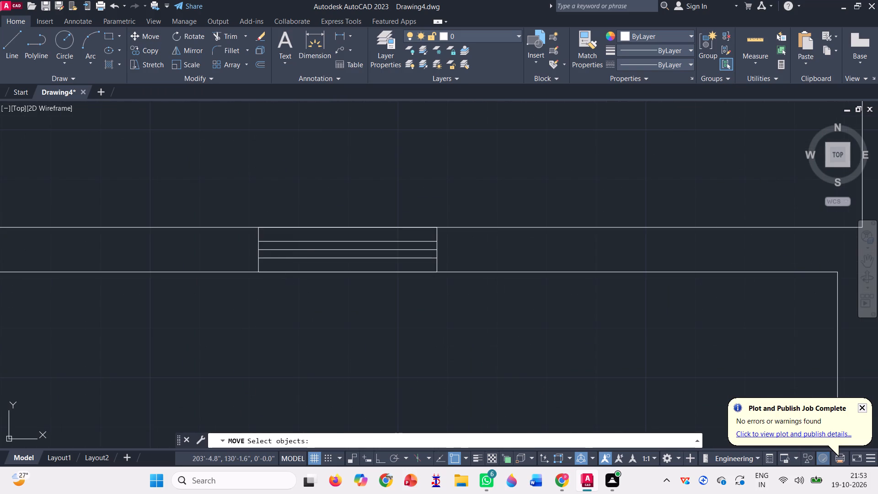
pyautogui.click(279, 262)
pyautogui.click(238, 236)
pyautogui.scroll(-1, 406, 328)
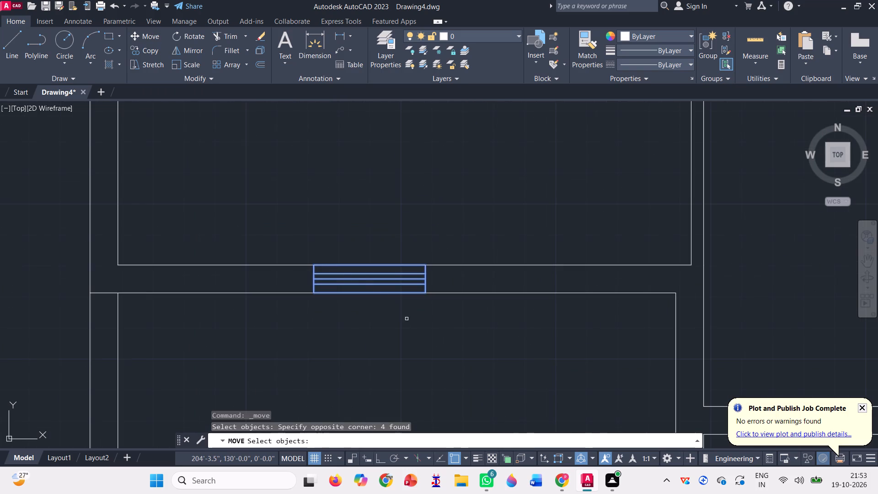
pyautogui.press('space')
pyautogui.click(316, 265)
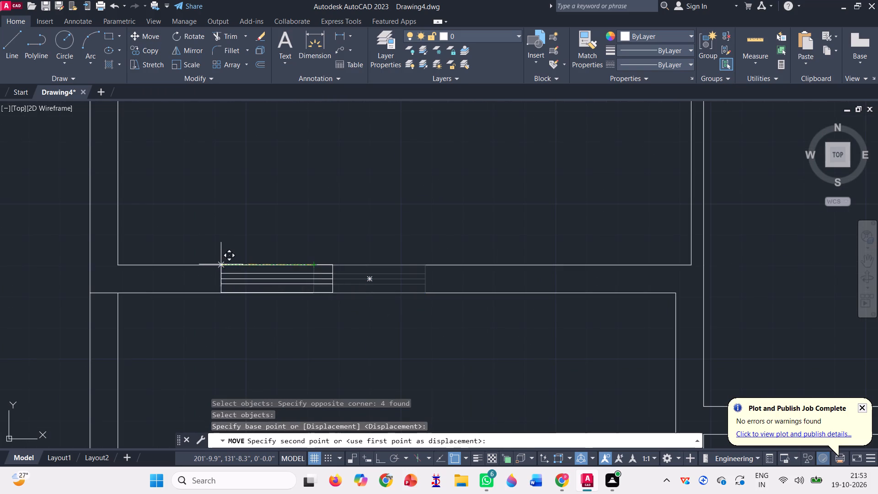
pyautogui.click(216, 262)
pyautogui.press('space')
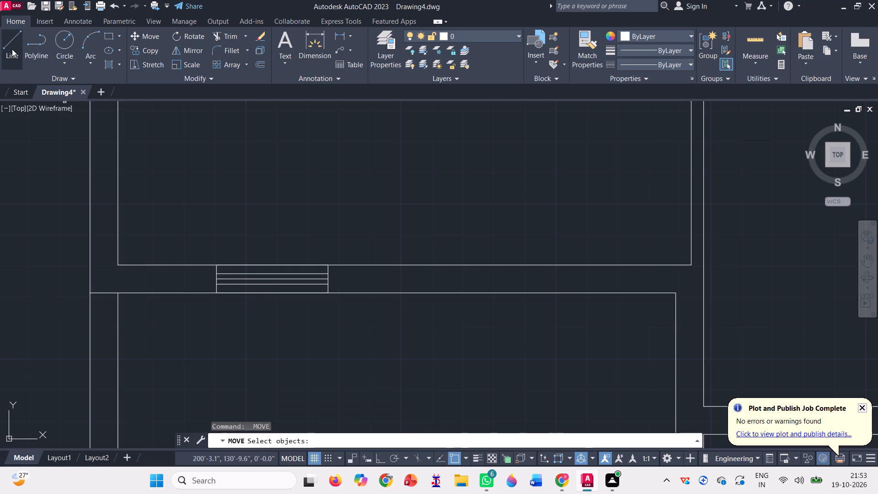
# With Ortho on, copy the door opening in the left-middle room's upper wall straight down to that room's lower wall.
pyautogui.scroll(-4, 348, 317)
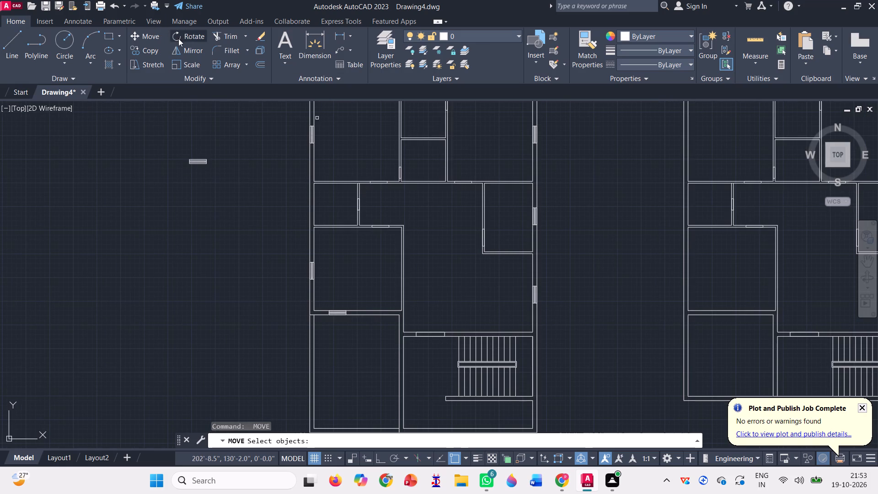
pyautogui.click(150, 49)
pyautogui.scroll(2, 383, 214)
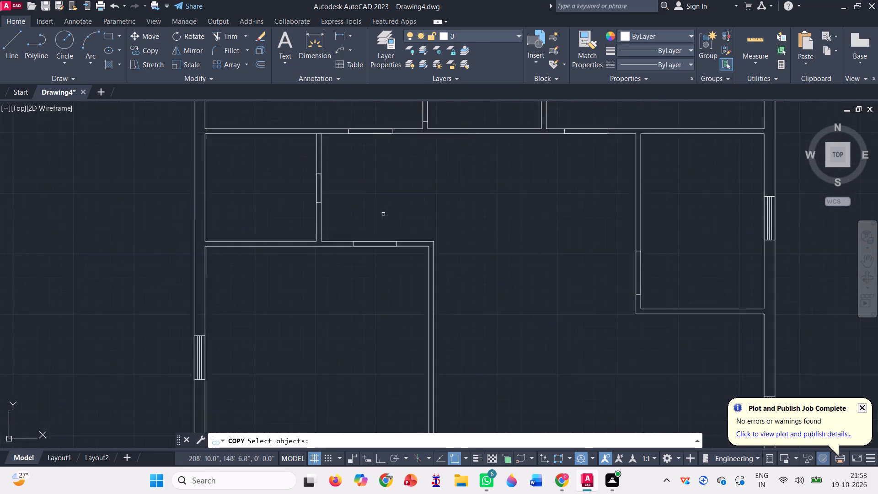
pyautogui.scroll(2, 383, 214)
pyautogui.click(304, 289)
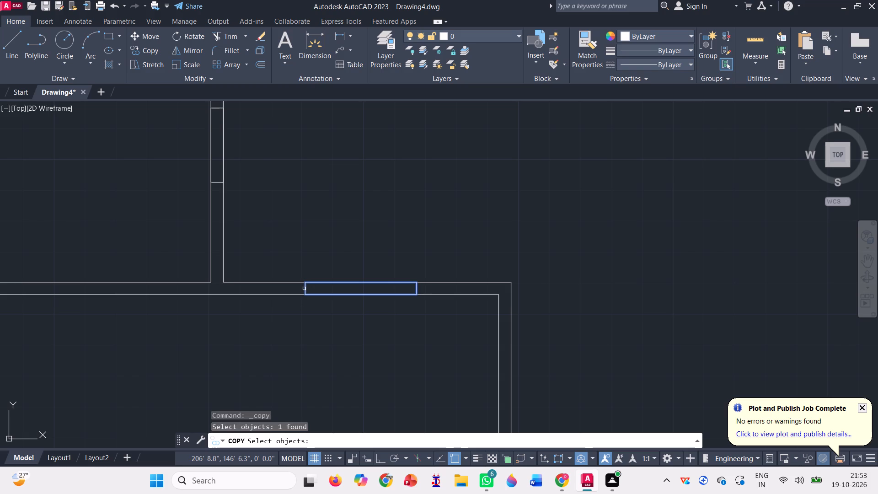
pyautogui.press('space')
pyautogui.click(305, 282)
pyautogui.scroll(-4, 305, 219)
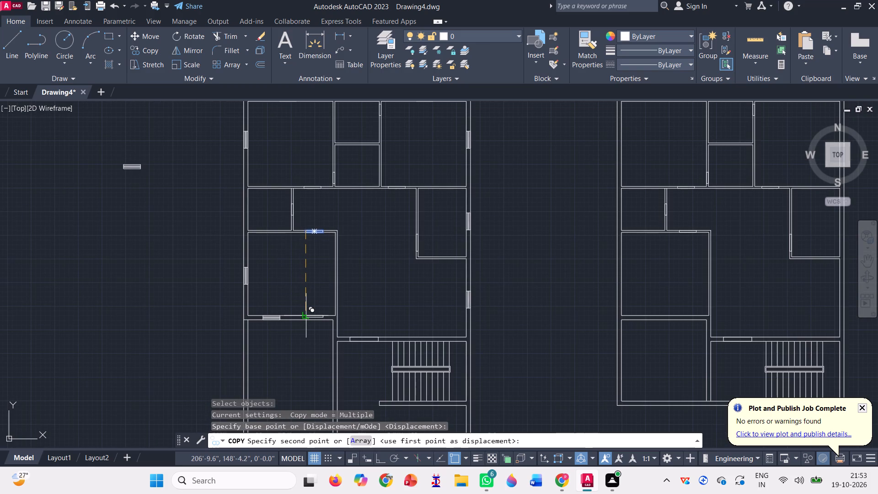
pyautogui.press('F8')
pyautogui.scroll(2, 309, 319)
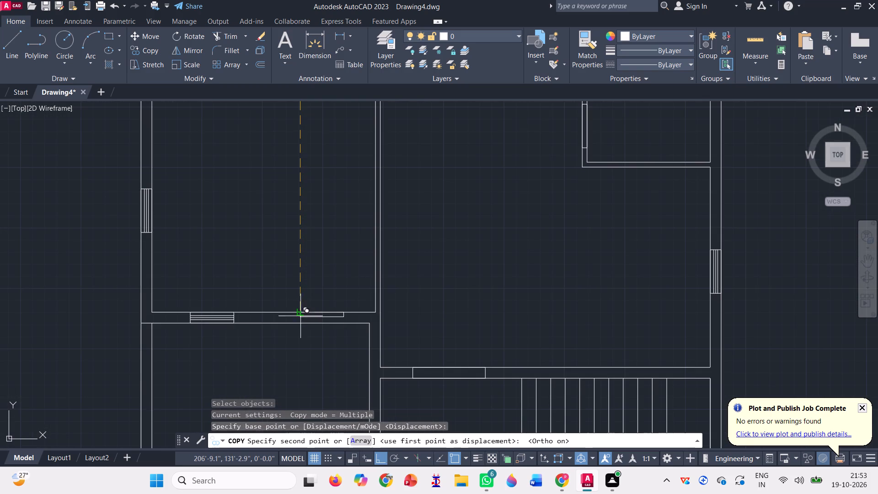
pyautogui.click(299, 314)
pyautogui.press('space')
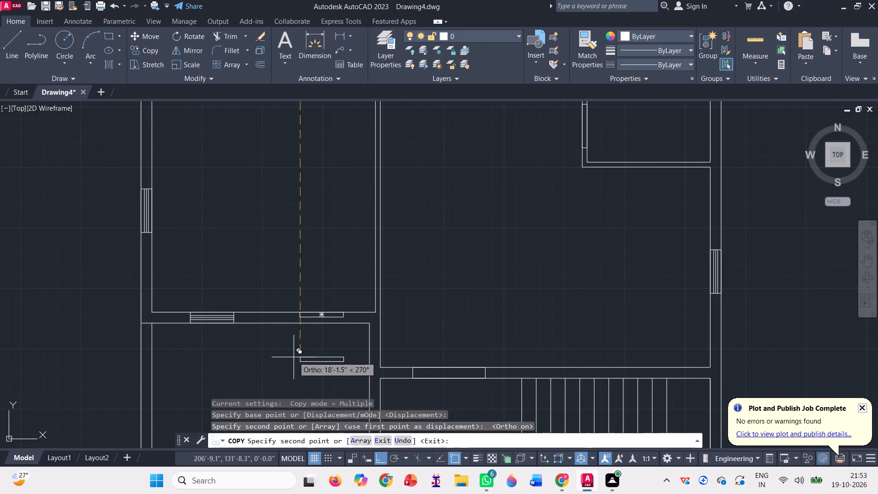
# Trim away the lower edge of the copied door opening in the left-middle room's lower wall.
pyautogui.click(229, 34)
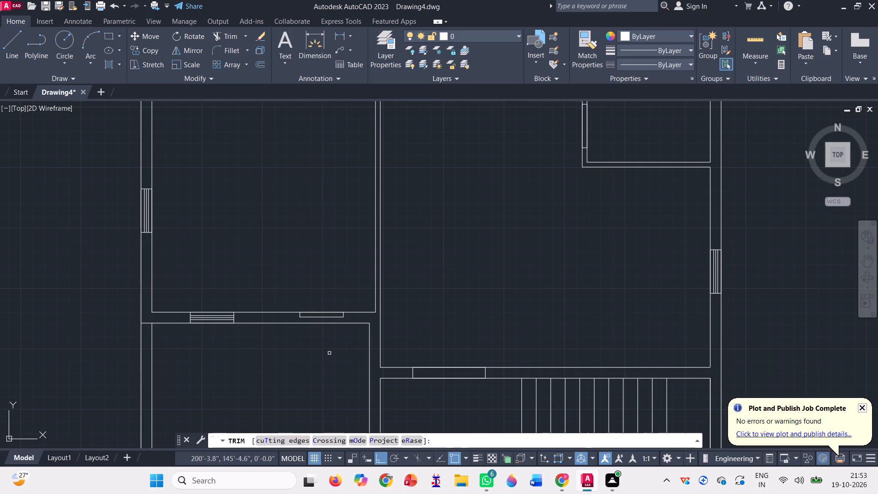
pyautogui.scroll(2, 325, 327)
pyautogui.click(307, 300)
pyautogui.click(308, 307)
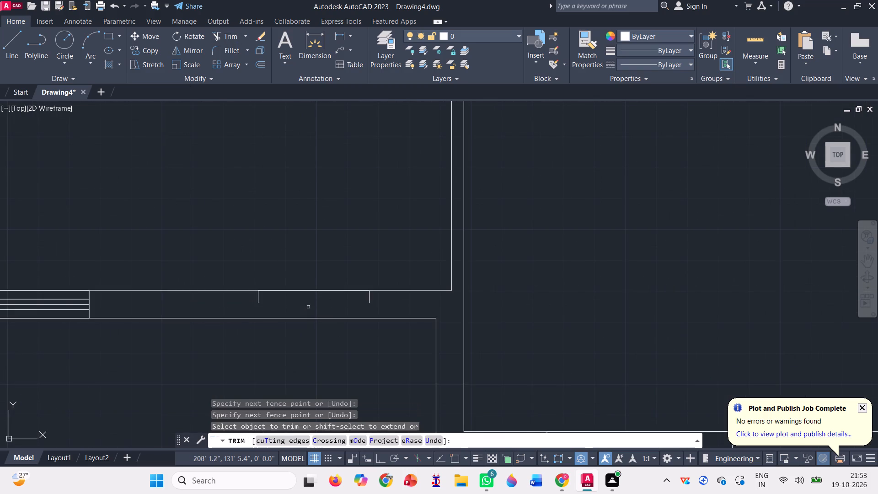
# Extend both side lines of the copied door opening down to the lower wall line.
pyautogui.click(247, 32)
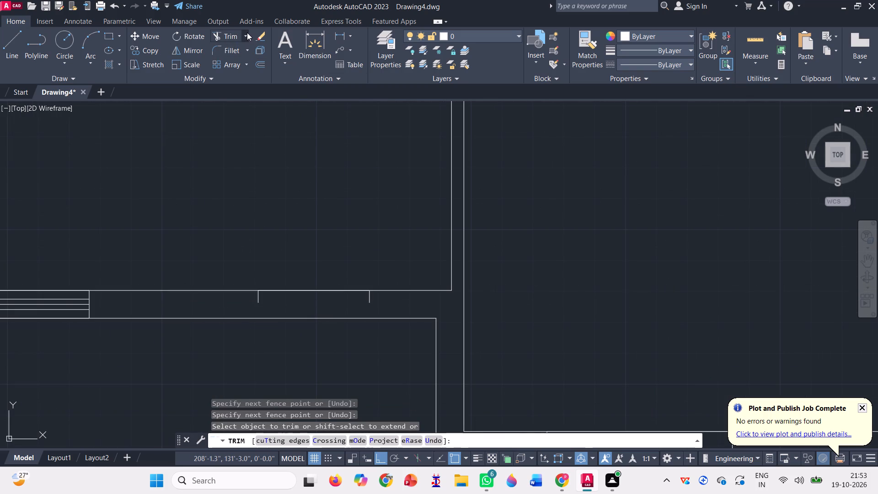
pyautogui.click(245, 84)
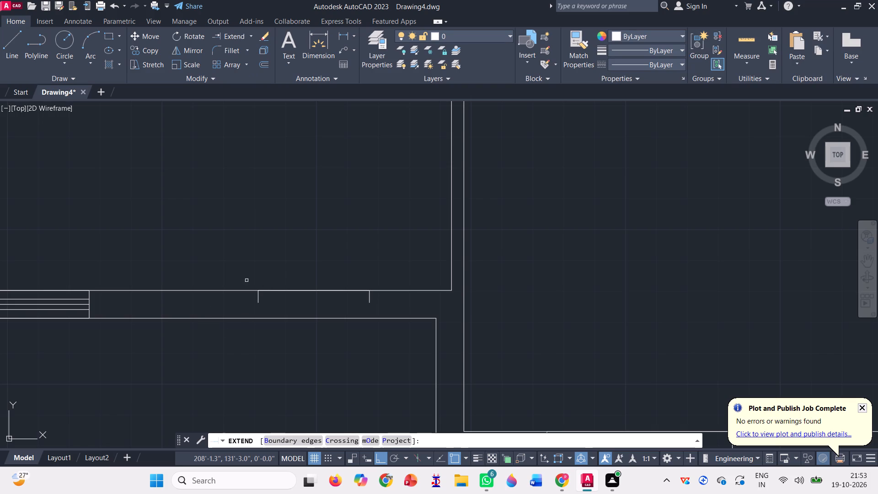
pyautogui.scroll(3, 270, 299)
pyautogui.click(237, 298)
pyautogui.click(146, 285)
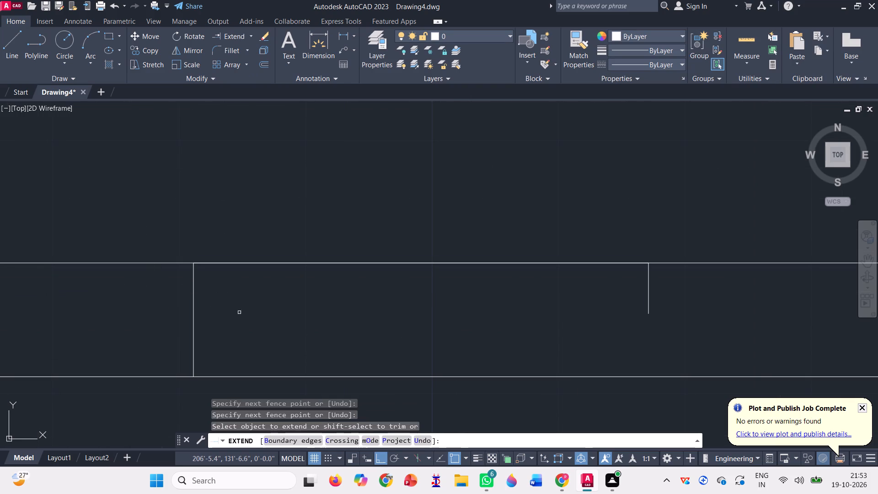
pyautogui.click(562, 300)
pyautogui.click(674, 294)
pyautogui.press('space')
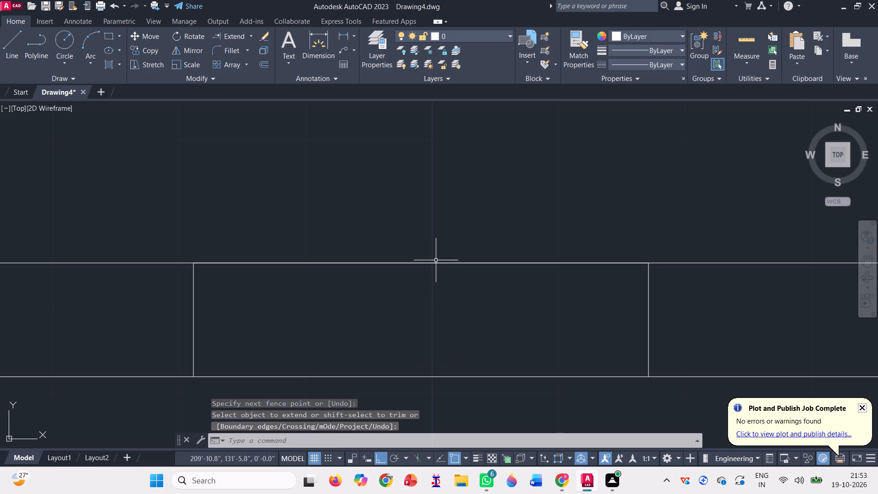
# Delete the loose horizontal window symbol outside the first plan.
pyautogui.scroll(-5, 415, 304)
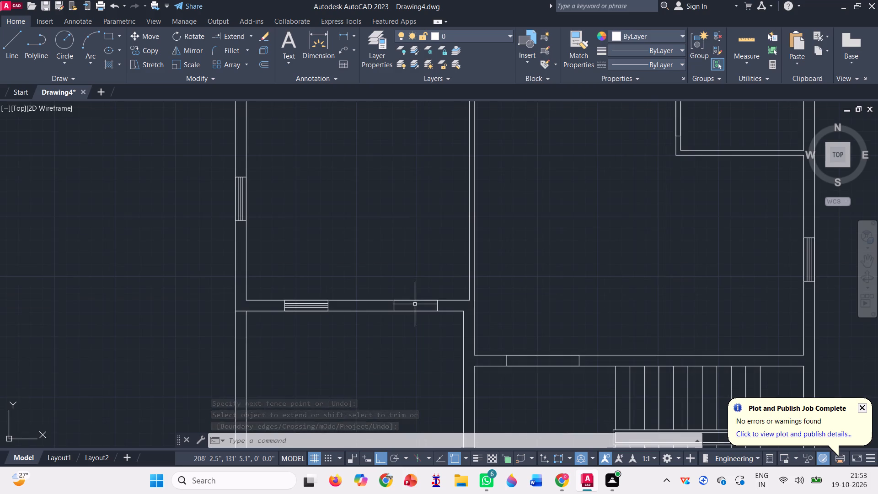
pyautogui.scroll(-2, 396, 277)
pyautogui.scroll(-1, 423, 322)
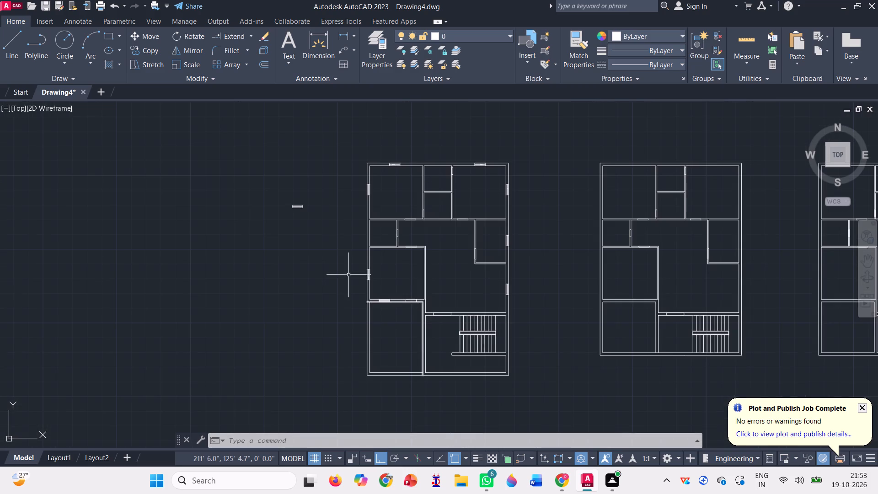
pyautogui.click(327, 228)
pyautogui.click(250, 171)
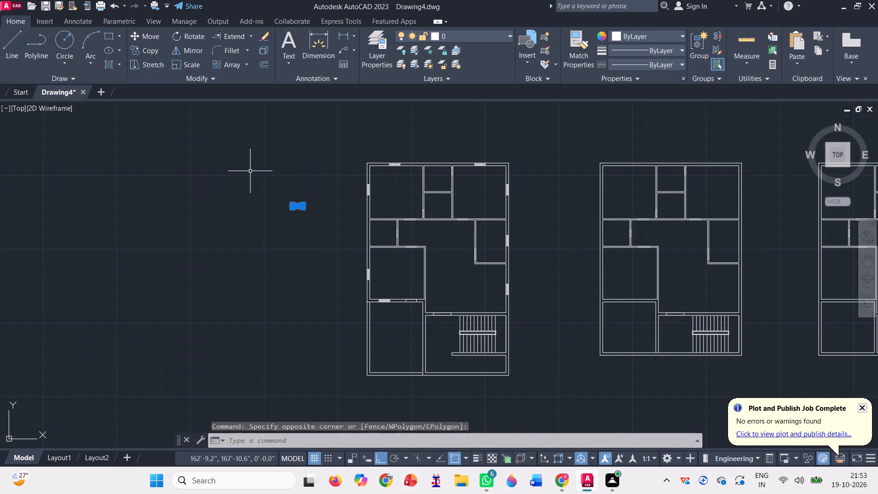
pyautogui.press('Delete')
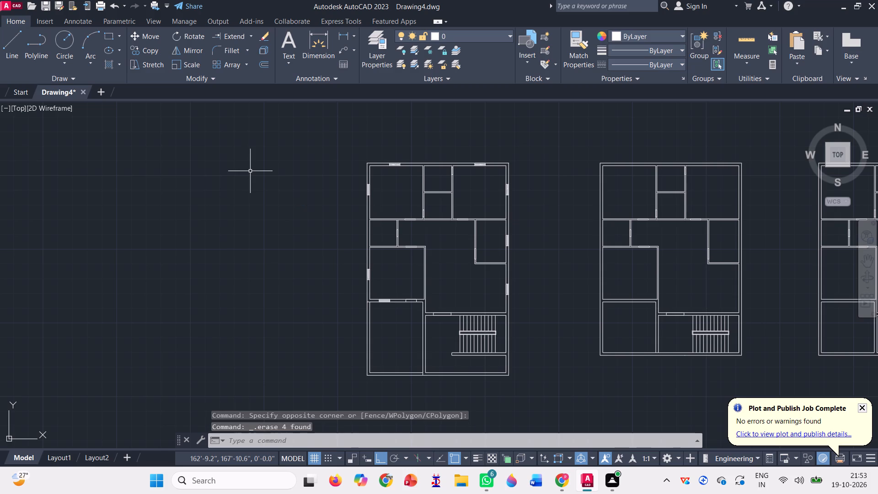
# Copy the first plan's eight windows and the left-middle room's lower-wall door opening into both other plans, using the outer top-left corner as reference.
pyautogui.click(150, 51)
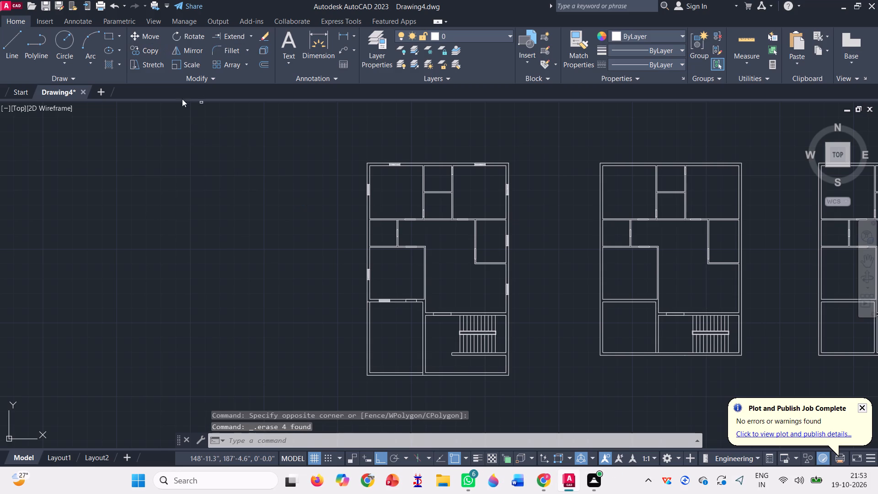
pyautogui.scroll(3, 387, 139)
pyautogui.scroll(4, 460, 238)
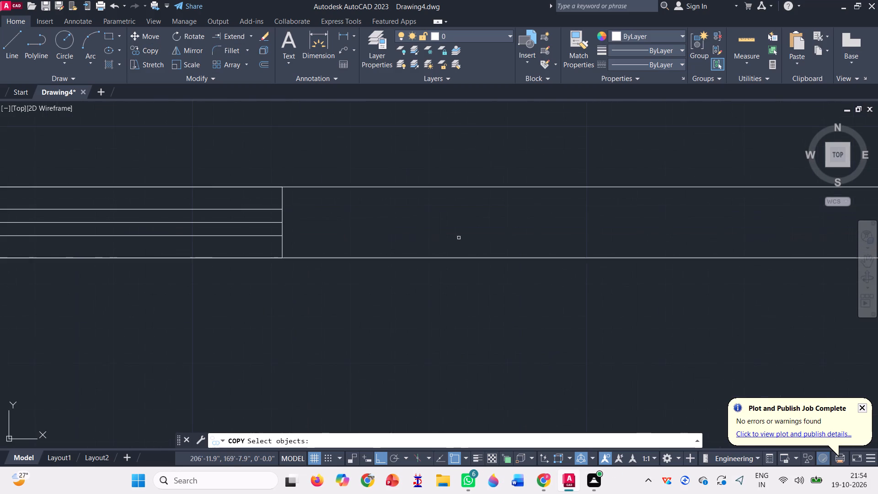
pyautogui.click(318, 240)
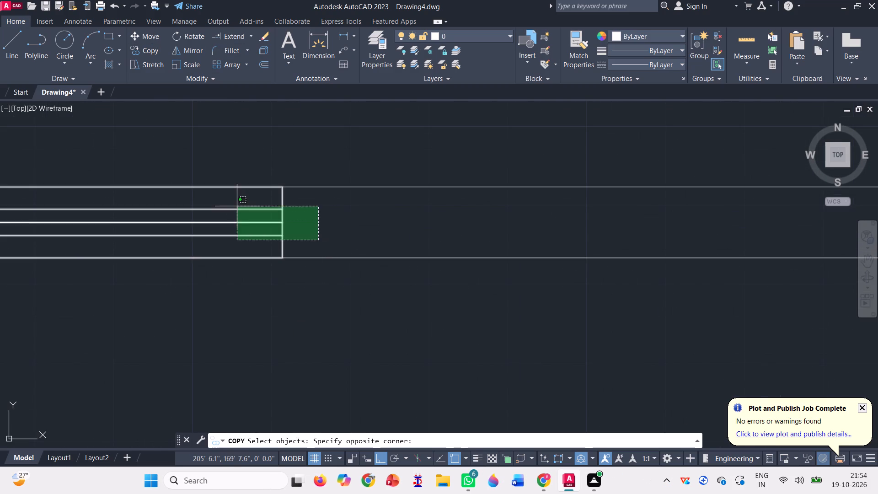
pyautogui.click(231, 200)
pyautogui.scroll(-5, 231, 200)
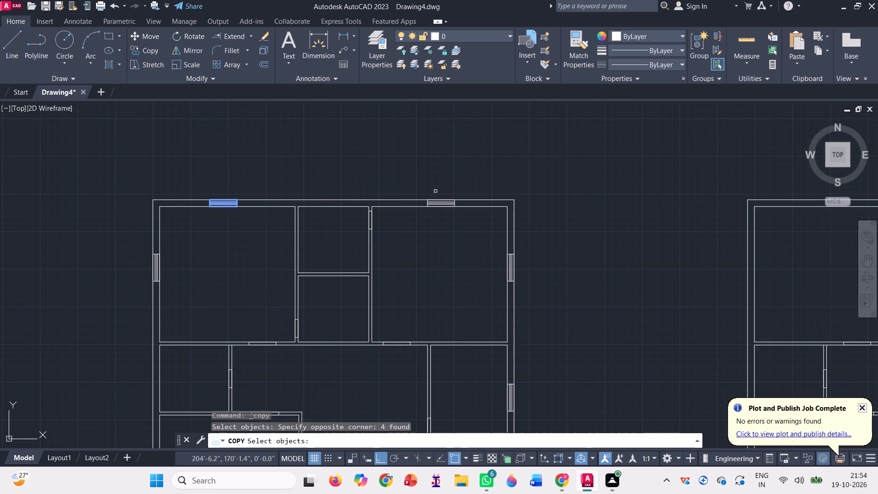
pyautogui.scroll(3, 447, 222)
pyautogui.scroll(2, 488, 145)
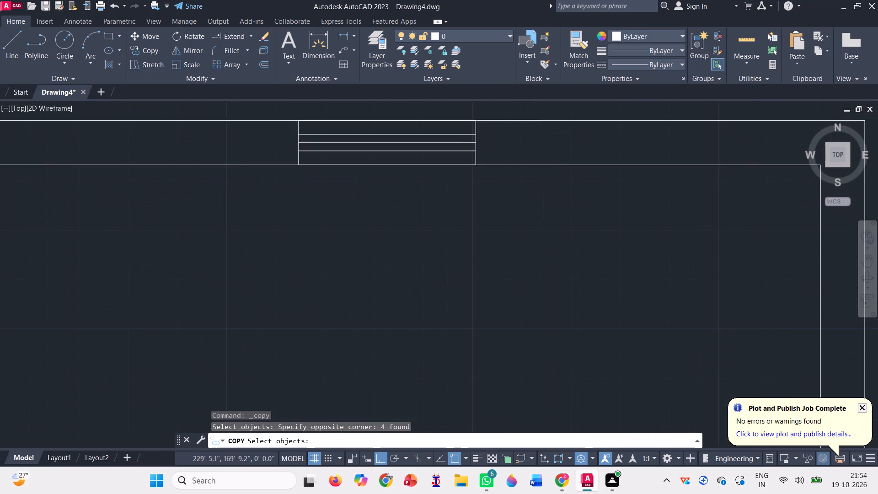
pyautogui.click(487, 161)
pyautogui.click(408, 128)
pyautogui.scroll(-1, 419, 136)
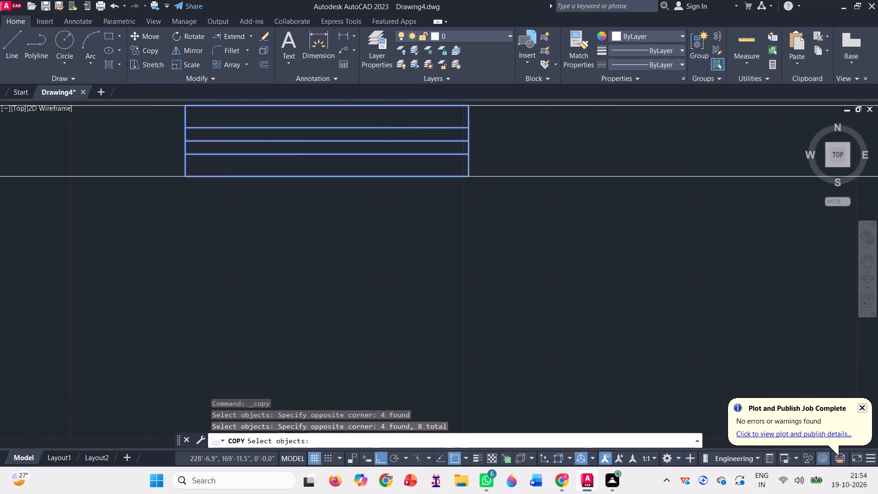
pyautogui.scroll(-4, 419, 136)
pyautogui.scroll(6, 482, 214)
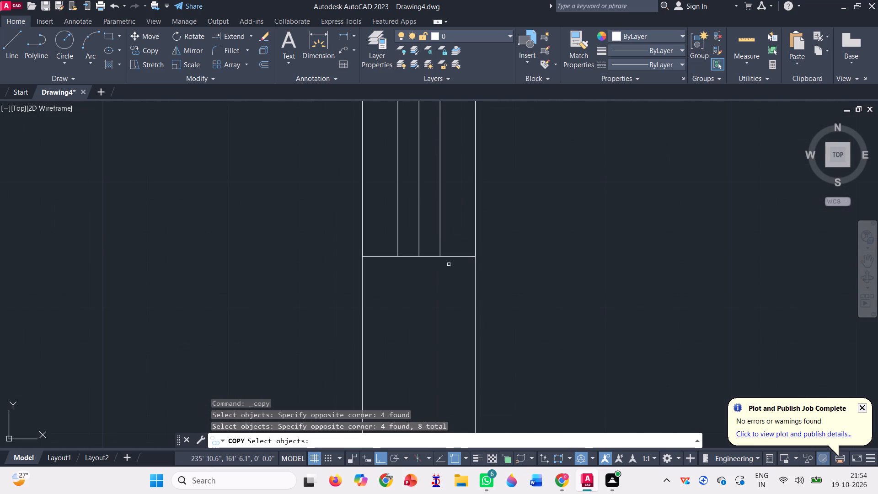
pyautogui.click(455, 275)
pyautogui.click(384, 208)
pyautogui.scroll(-5, 423, 226)
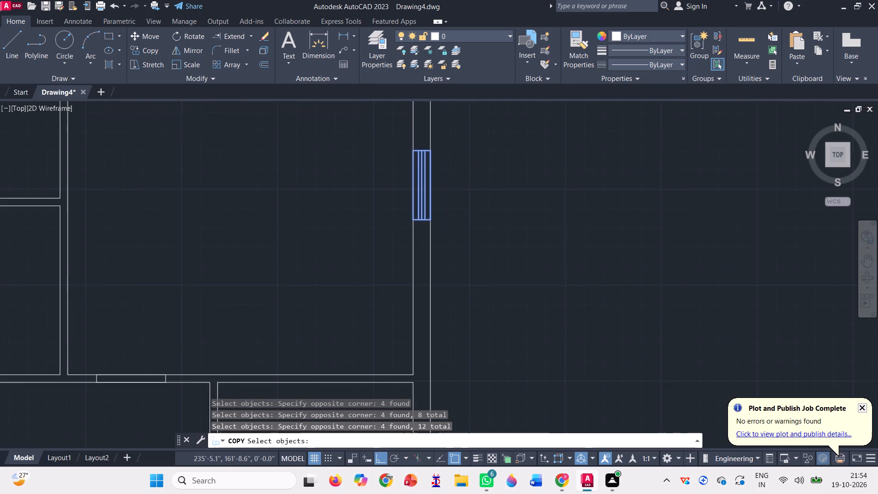
pyautogui.scroll(-2, 422, 207)
pyautogui.scroll(7, 421, 296)
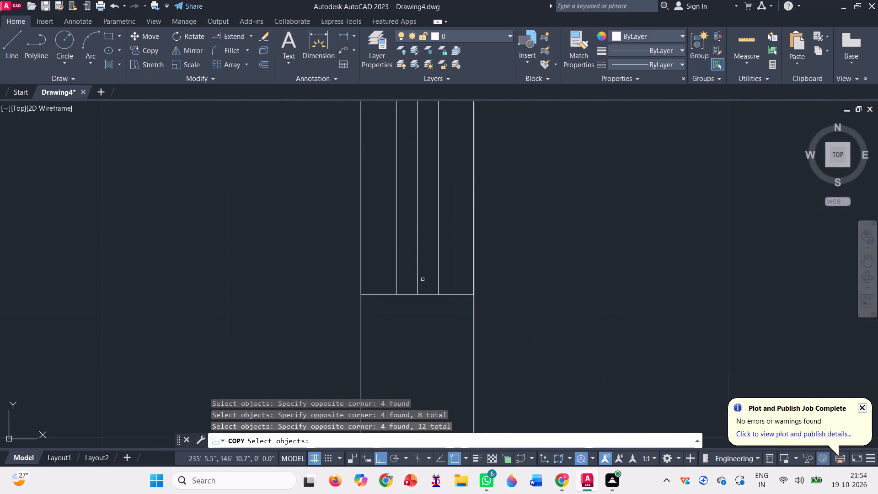
pyautogui.click(450, 324)
pyautogui.click(382, 247)
pyautogui.scroll(-2, 394, 236)
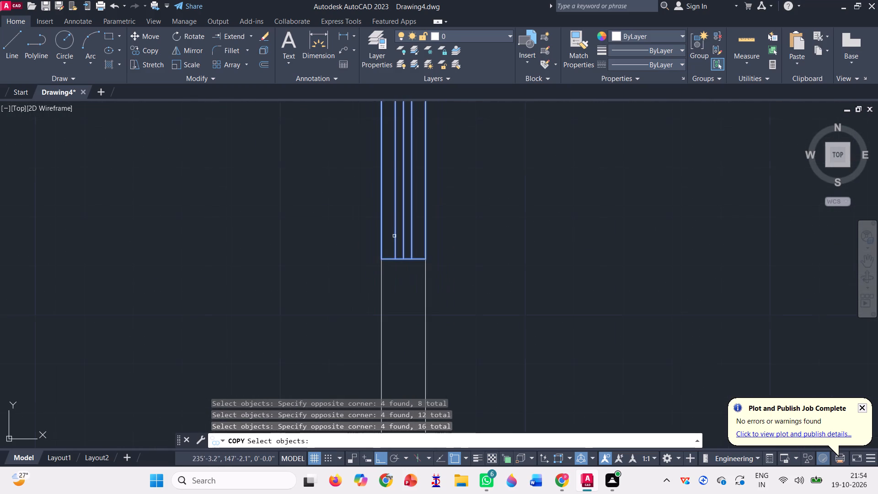
pyautogui.scroll(-4, 397, 236)
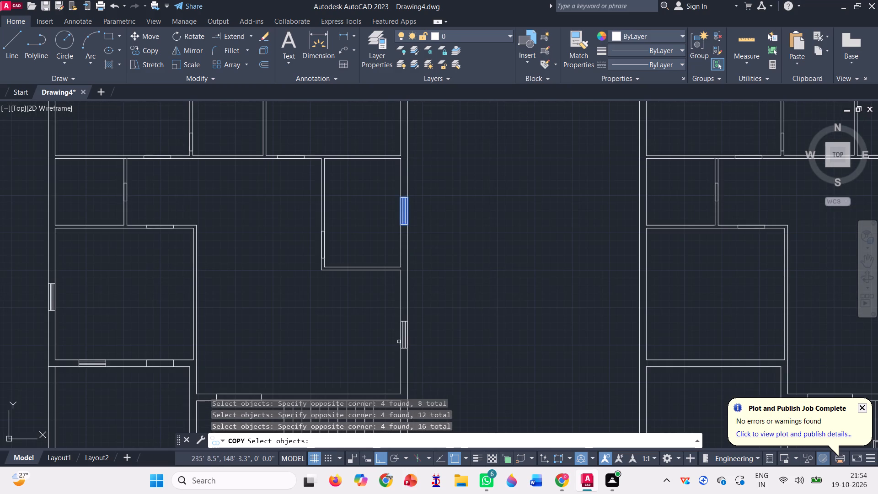
pyautogui.scroll(4, 407, 357)
pyautogui.scroll(1, 395, 316)
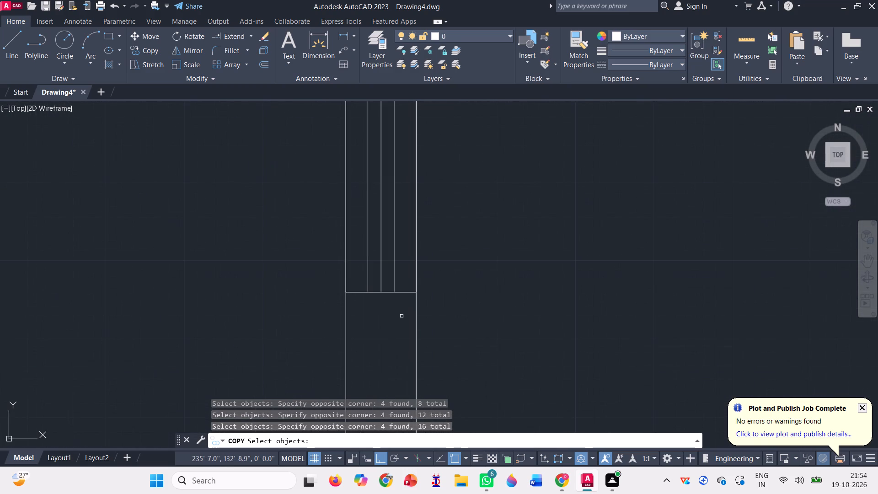
pyautogui.click(405, 316)
pyautogui.click(364, 259)
pyautogui.scroll(-4, 457, 252)
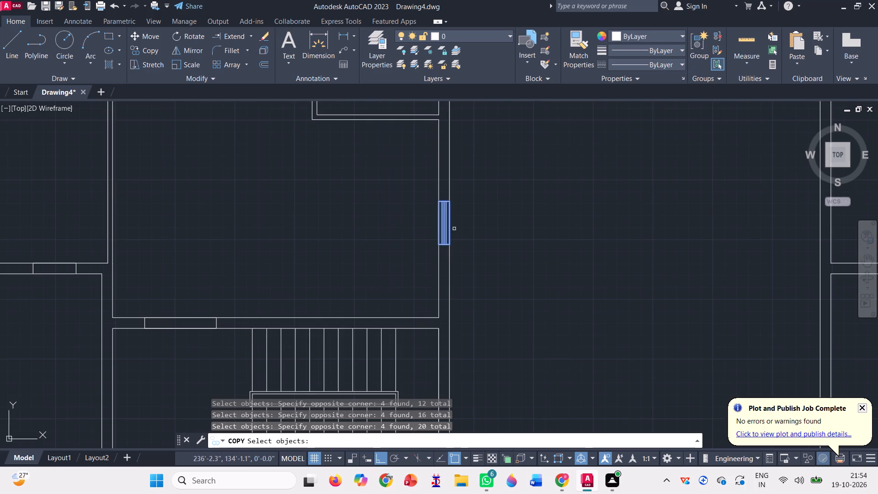
pyautogui.scroll(-1, 433, 241)
pyautogui.scroll(4, 107, 254)
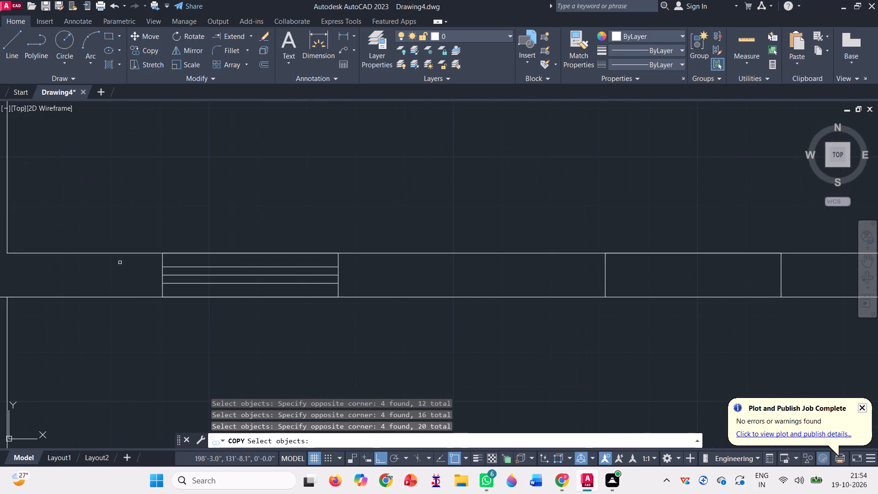
pyautogui.click(346, 289)
pyautogui.click(316, 261)
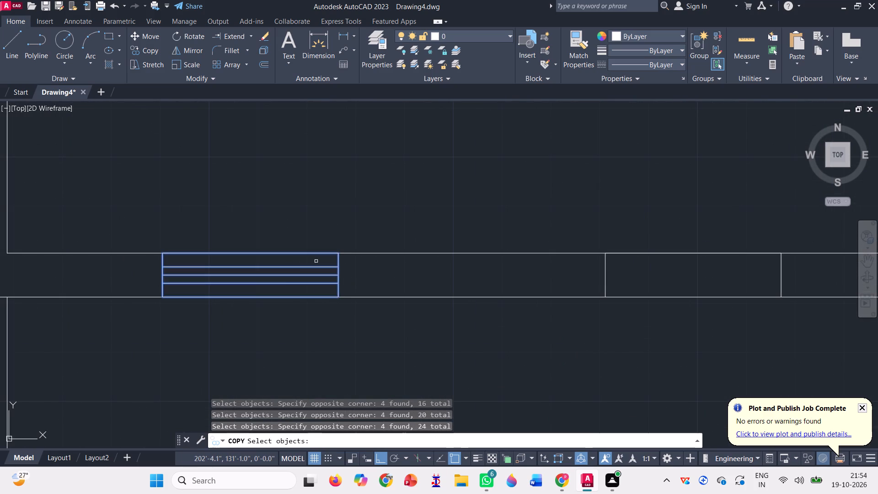
pyautogui.scroll(-1, 265, 283)
pyautogui.scroll(2, 469, 276)
pyautogui.click(509, 281)
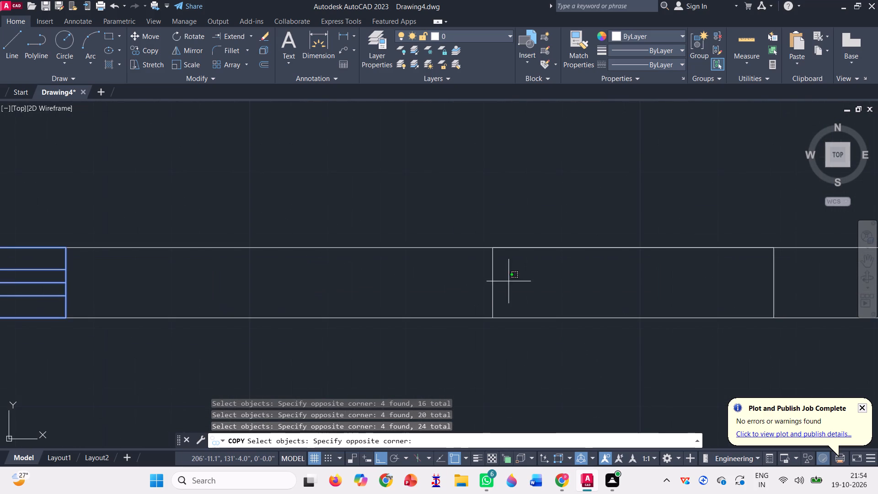
pyautogui.click(449, 268)
pyautogui.scroll(-4, 462, 288)
pyautogui.scroll(2, 313, 184)
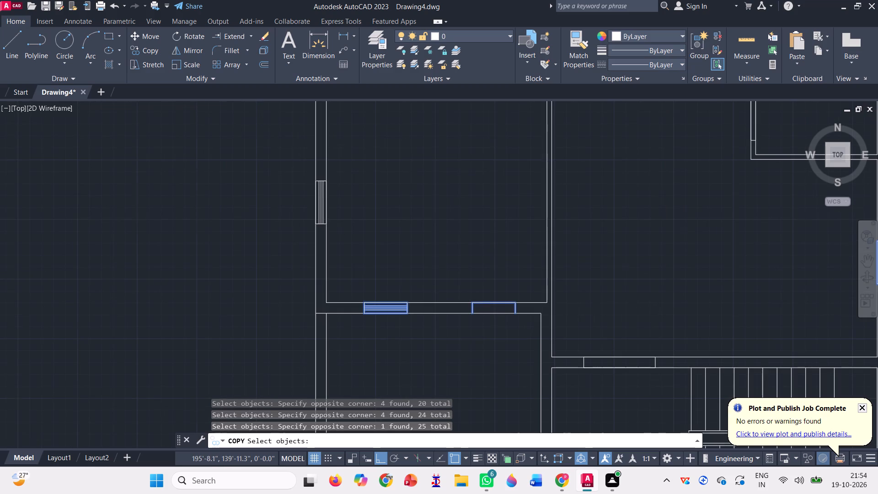
pyautogui.scroll(1, 313, 184)
pyautogui.scroll(1, 352, 353)
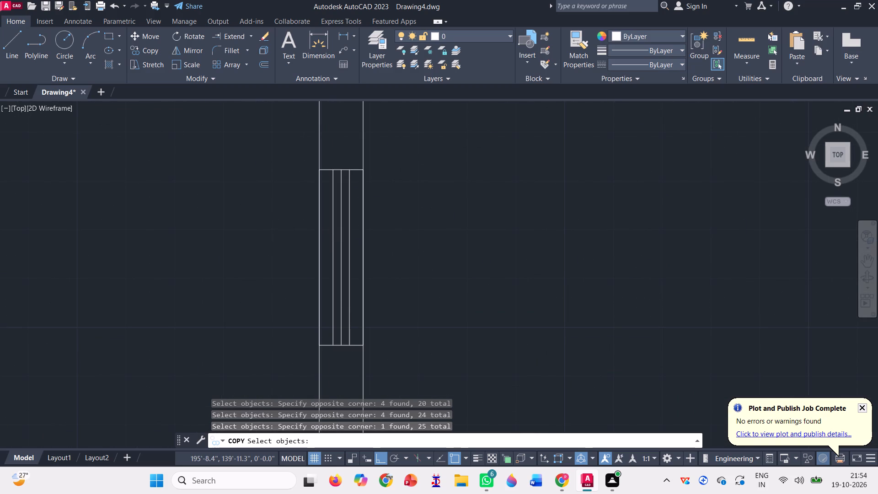
pyautogui.click(359, 354)
pyautogui.click(317, 314)
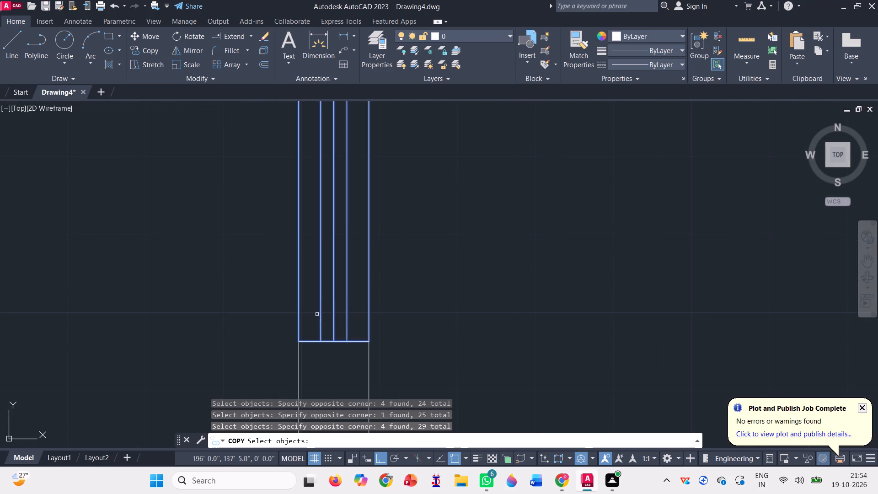
pyautogui.scroll(-6, 324, 356)
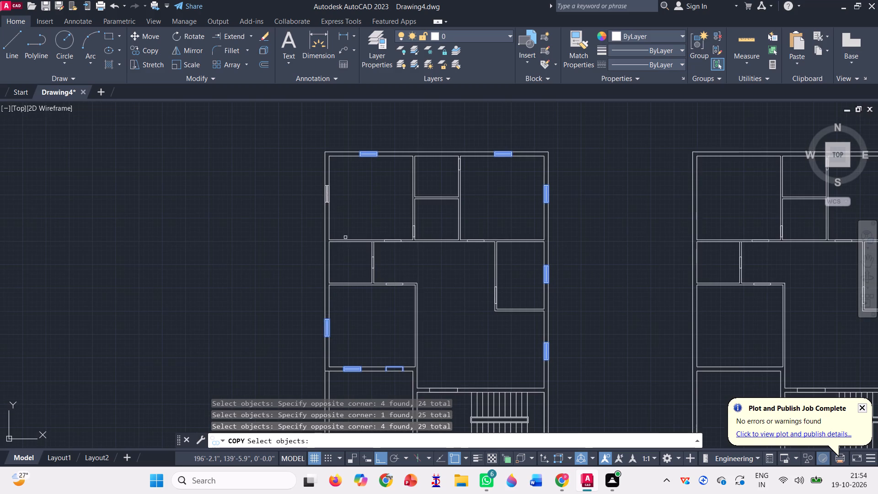
pyautogui.scroll(4, 330, 189)
pyautogui.scroll(3, 309, 275)
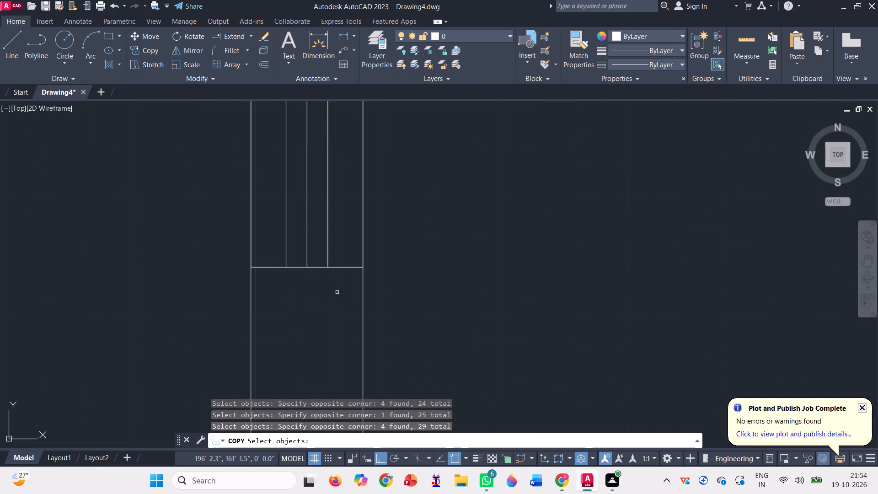
pyautogui.click(349, 298)
pyautogui.click(277, 241)
pyautogui.scroll(-4, 278, 263)
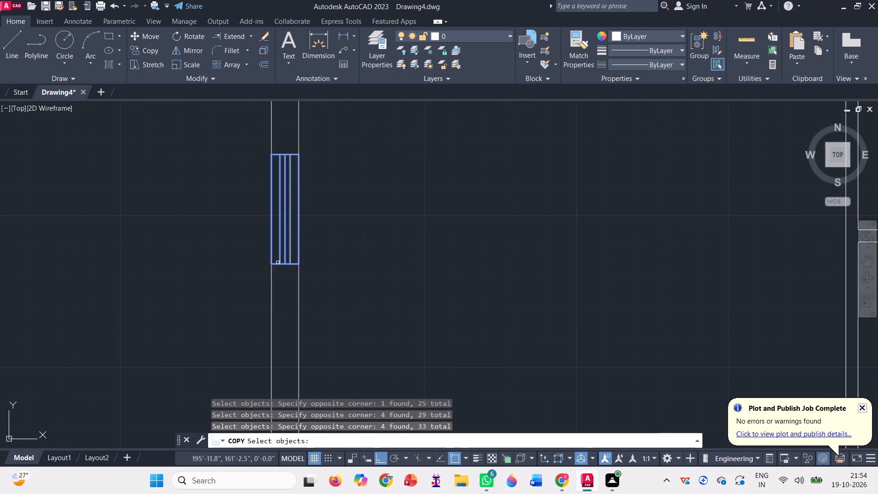
pyautogui.scroll(-1, 278, 263)
pyautogui.scroll(-3, 238, 216)
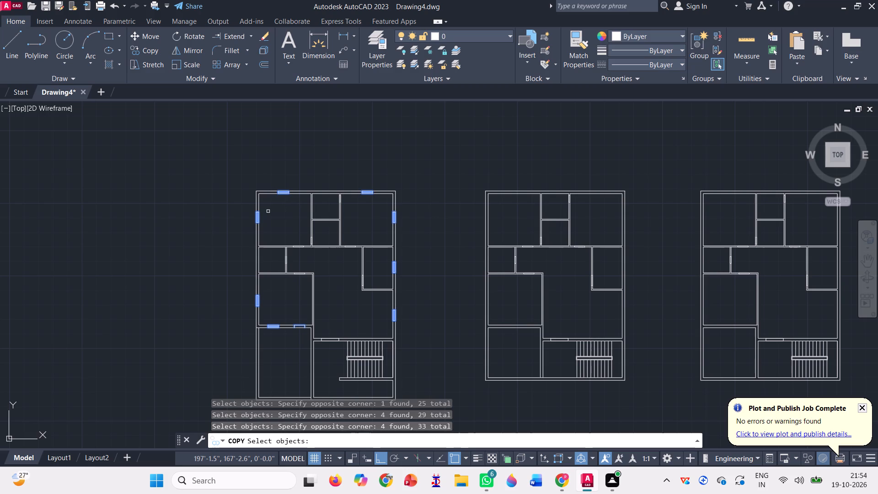
pyautogui.press('space')
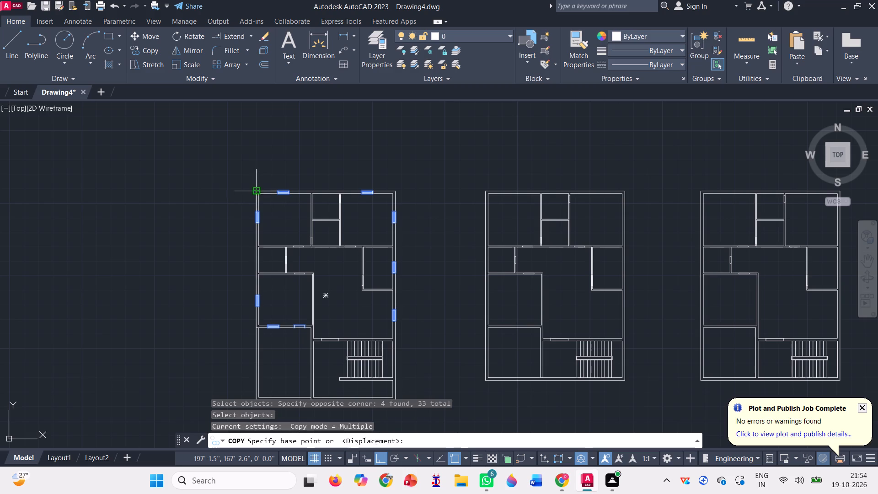
pyautogui.click(254, 188)
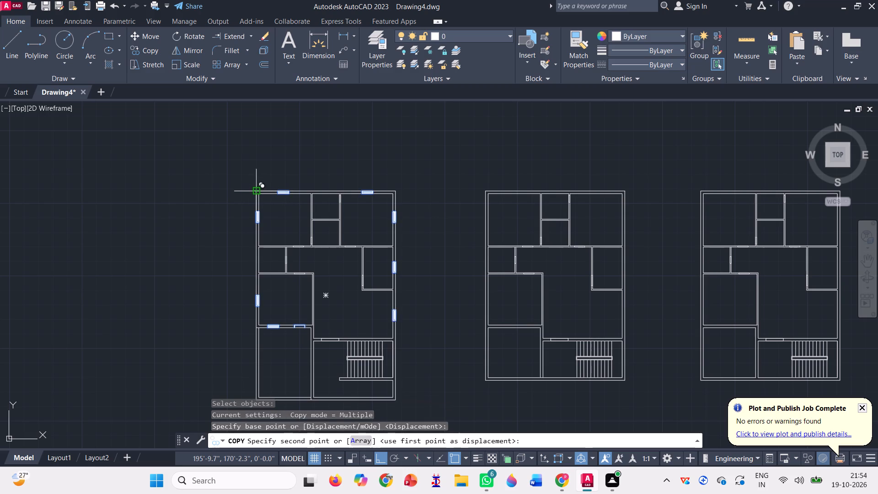
pyautogui.click(486, 190)
pyautogui.scroll(-1, 416, 196)
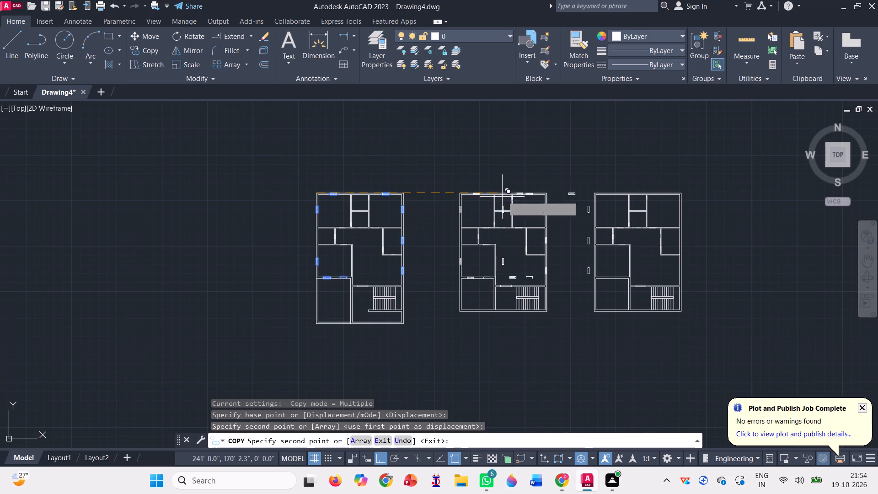
pyautogui.scroll(2, 594, 192)
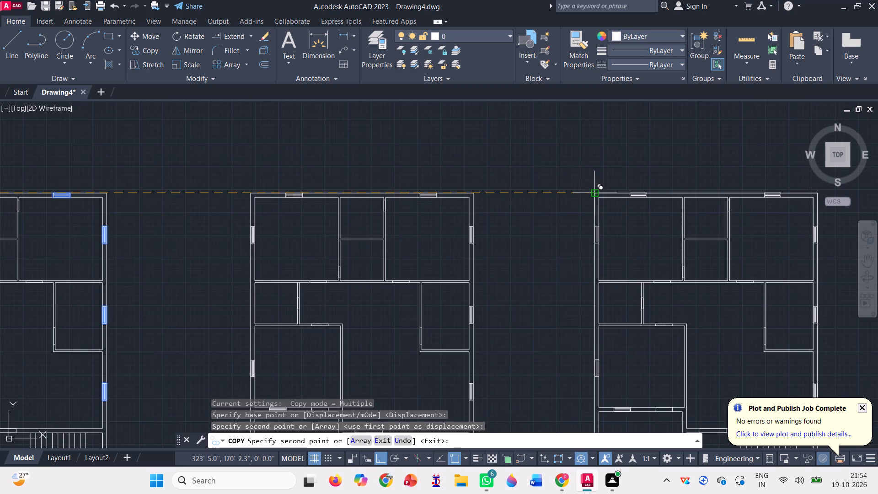
pyautogui.click(594, 192)
pyautogui.scroll(-2, 497, 192)
pyautogui.press('space')
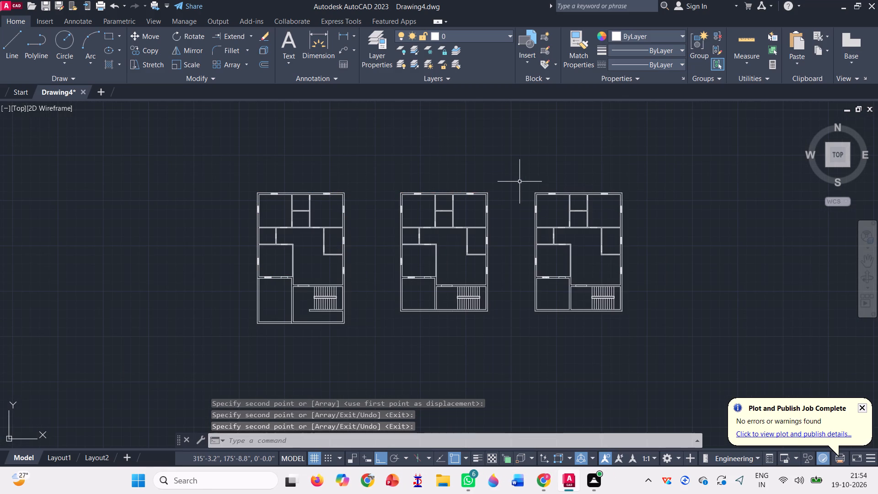
# Copy all three floor plans straight up by about 122' to make a second row above the originals.
pyautogui.scroll(-2, 271, 251)
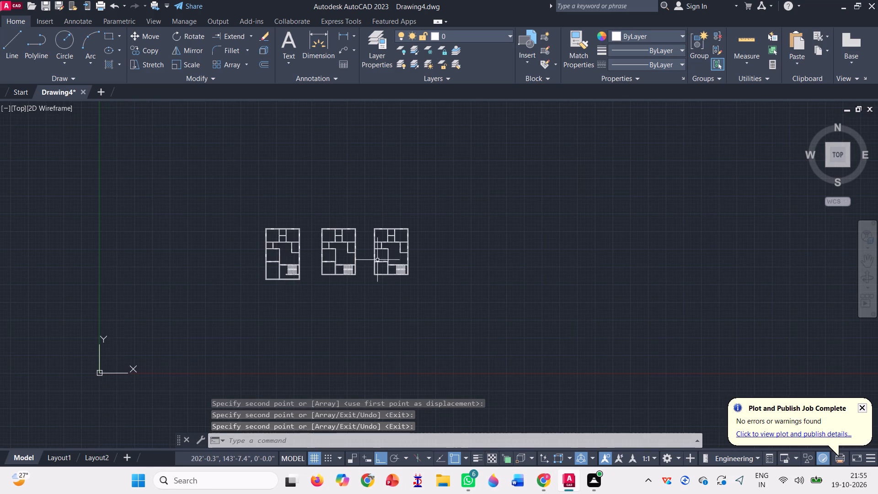
pyautogui.click(152, 53)
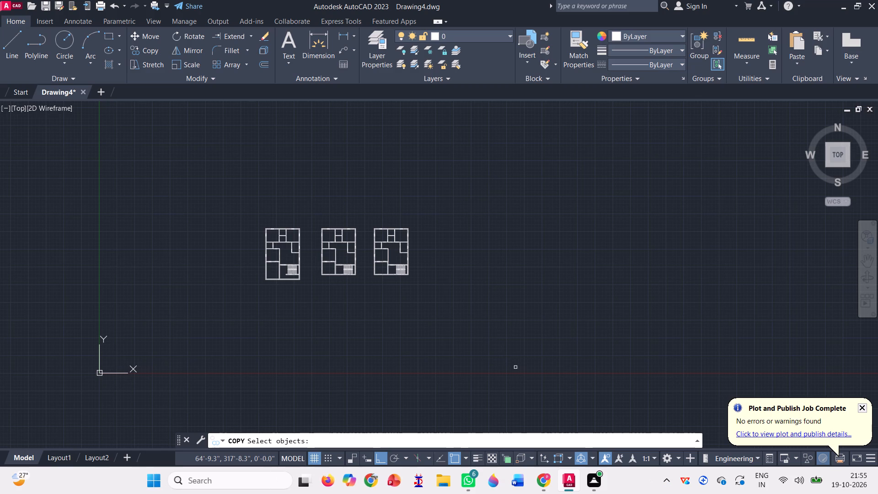
pyautogui.click(446, 311)
pyautogui.click(175, 199)
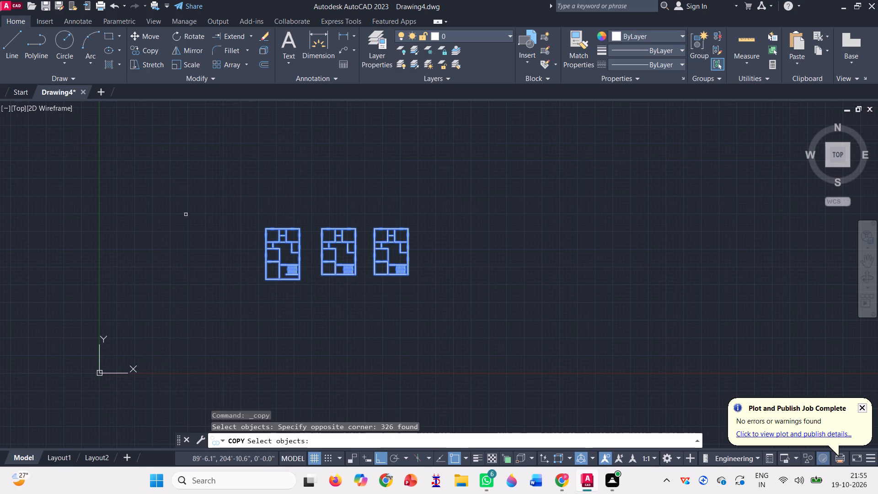
pyautogui.press('space')
pyautogui.scroll(1, 266, 229)
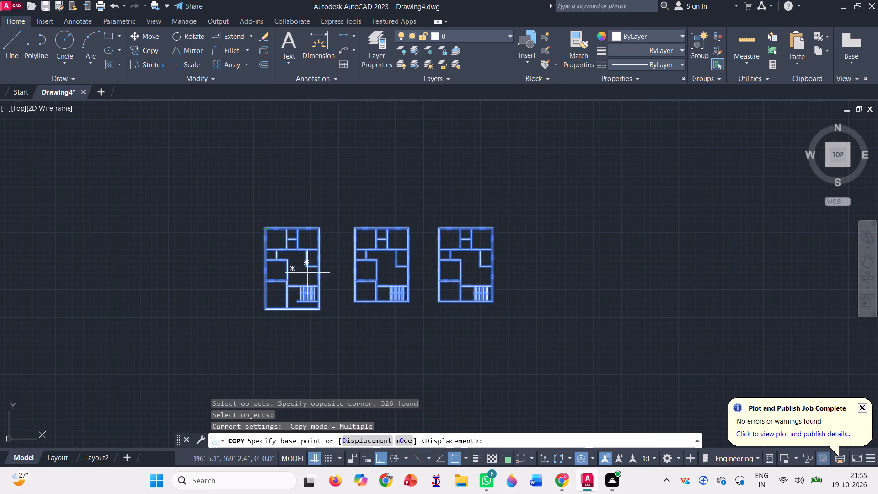
pyautogui.click(294, 268)
pyautogui.scroll(-2, 300, 316)
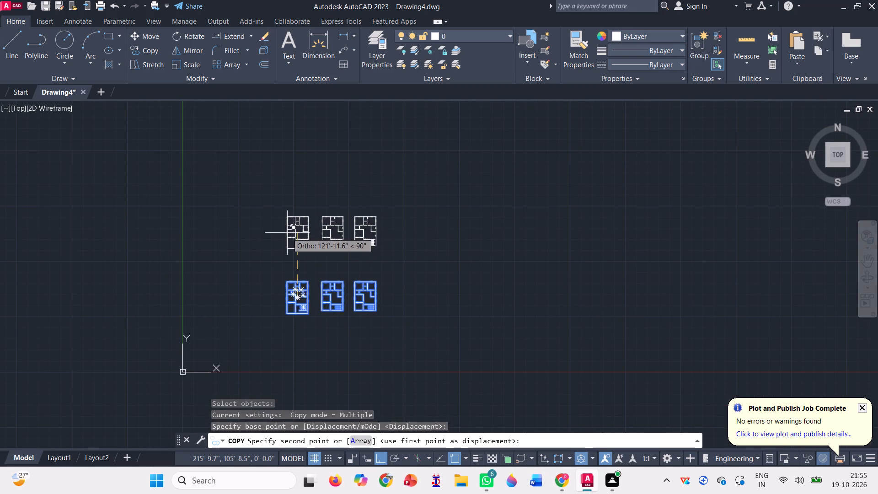
pyautogui.click(287, 232)
pyautogui.press('space')
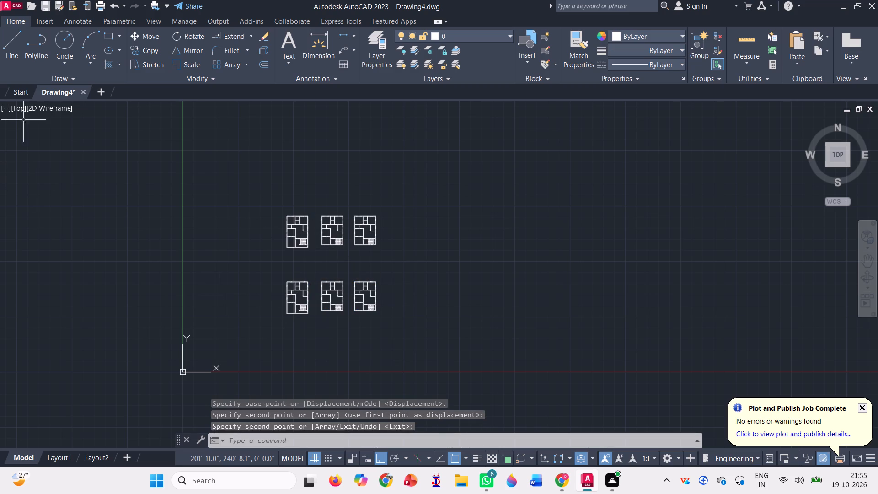
# Switch the workspace to 3D Modeling.
pyautogui.click(676, 456)
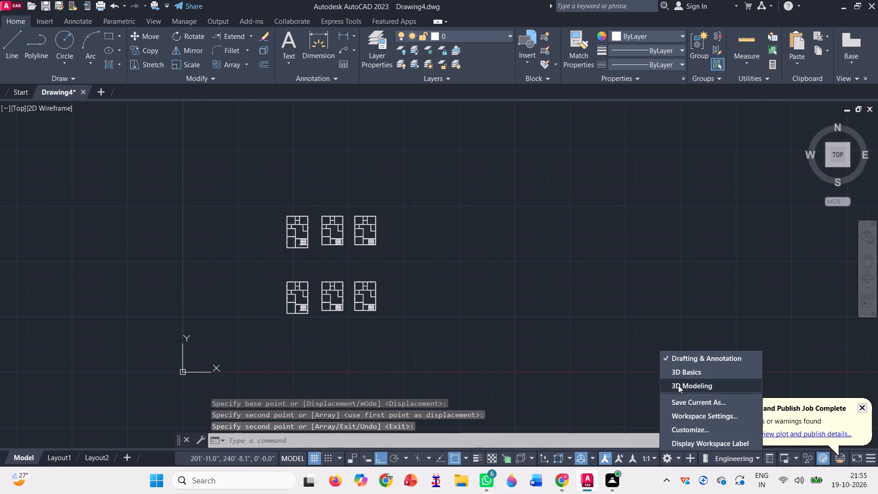
pyautogui.click(678, 383)
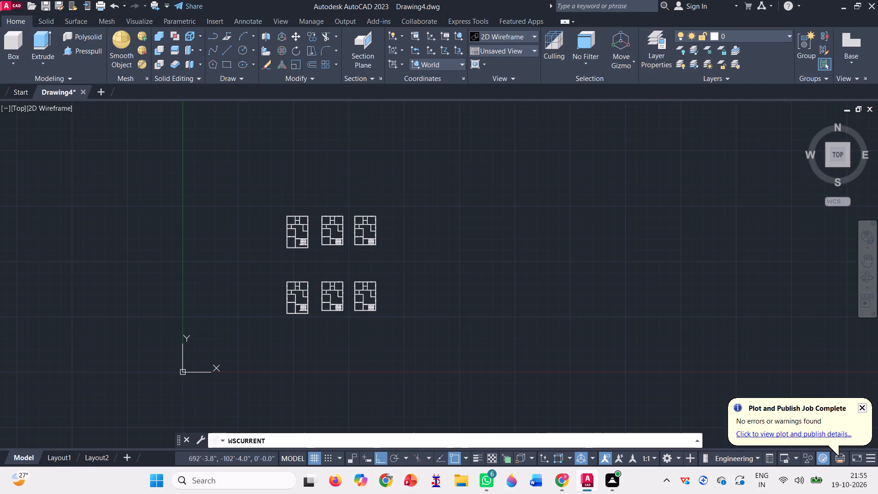
# Set the viewport to the SW Isometric view with the Shaded with edges visual style.
pyautogui.click(15, 107)
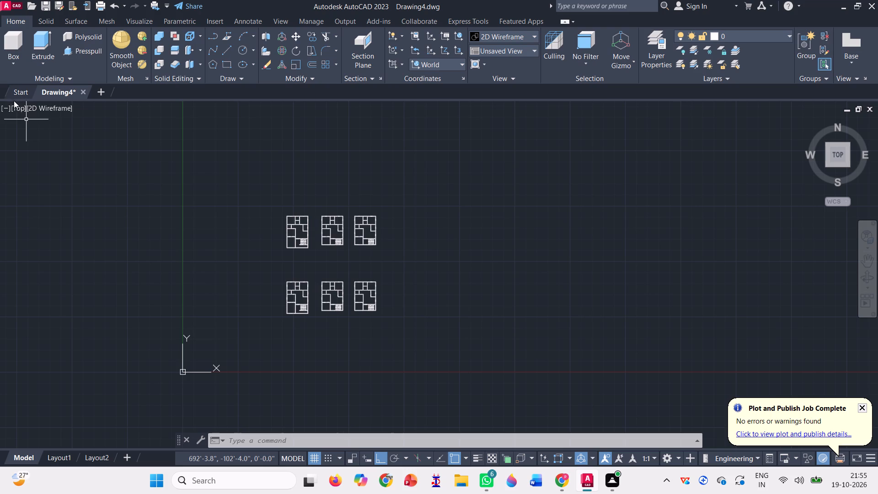
pyautogui.click(18, 107)
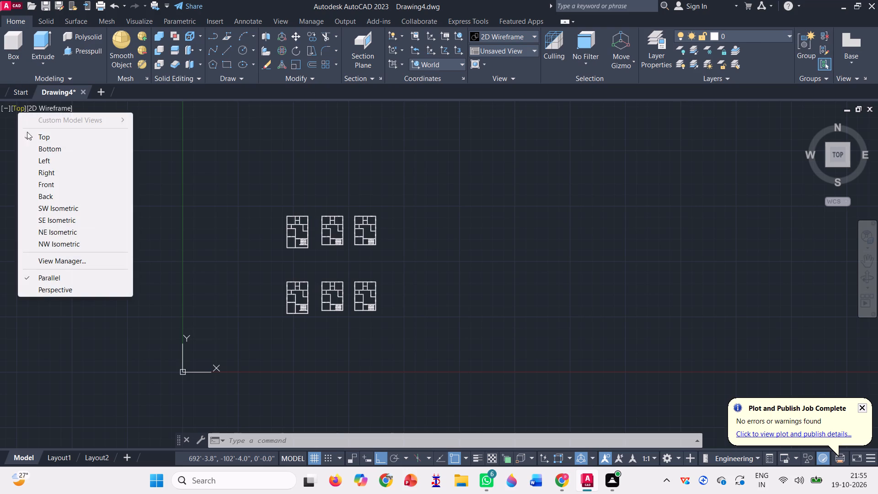
pyautogui.click(55, 209)
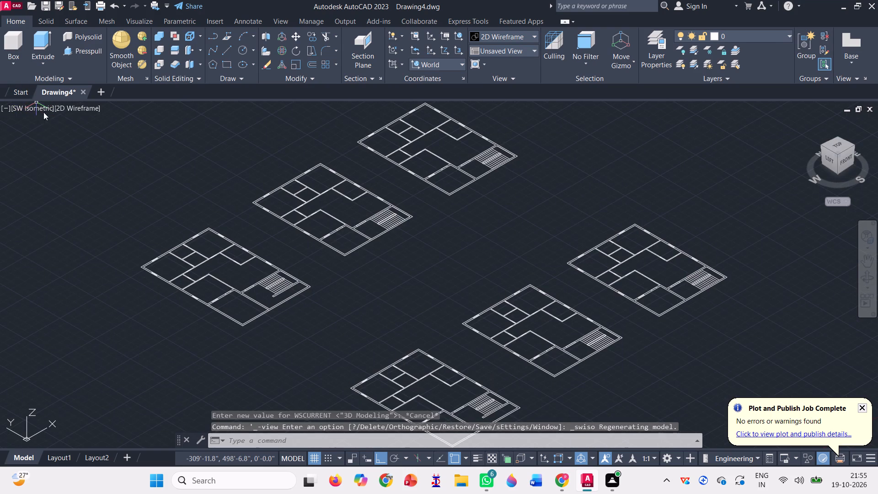
pyautogui.click(73, 108)
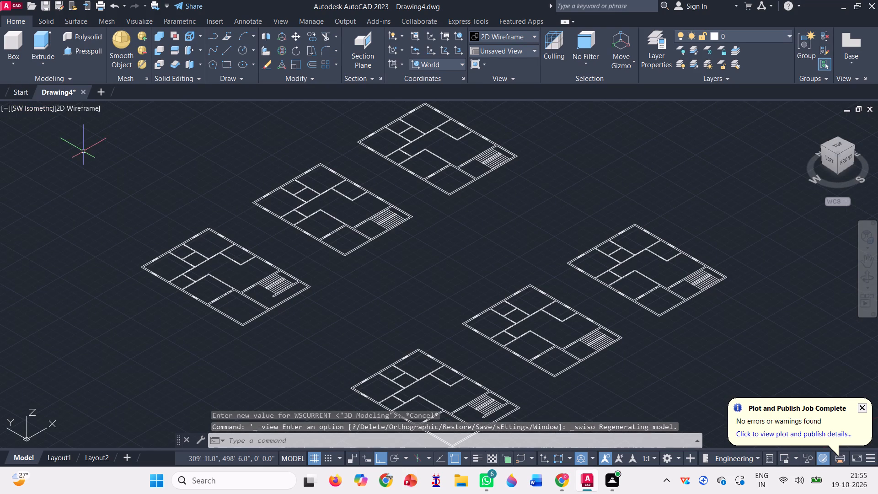
pyautogui.click(76, 107)
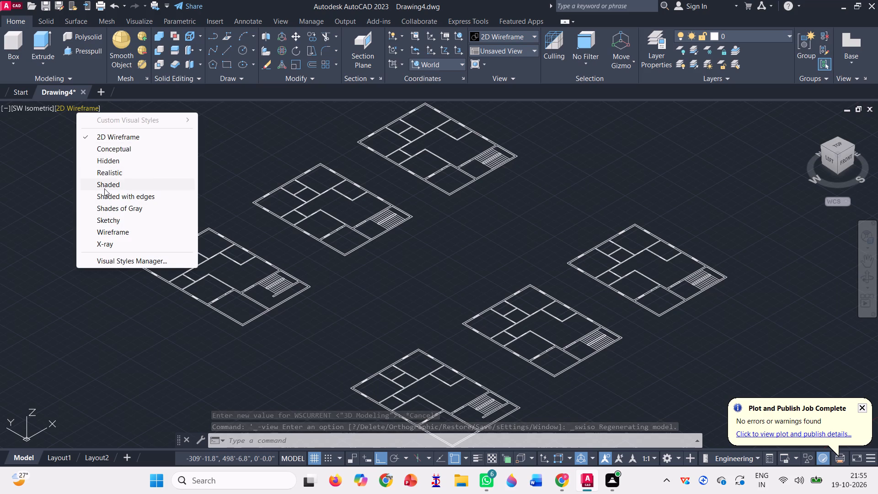
pyautogui.click(112, 197)
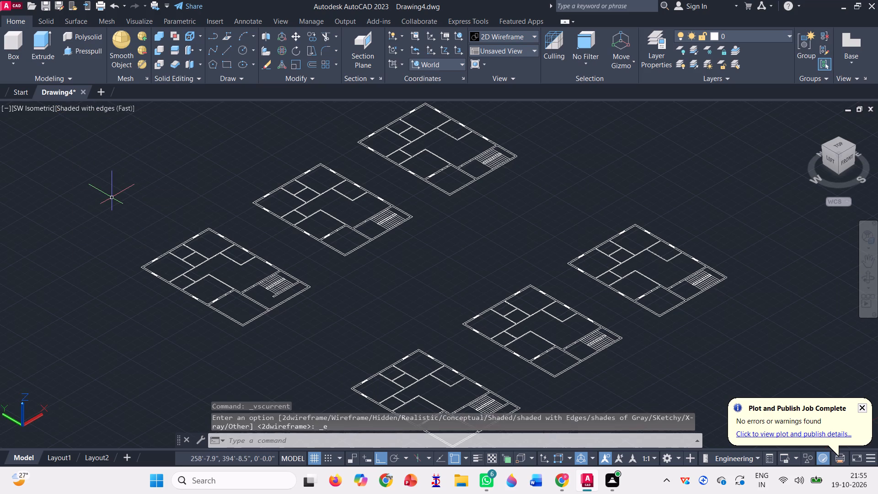
# Draw a 10' high box over the upper row's first floor plan, between its opposite outer corners.
pyautogui.click(13, 36)
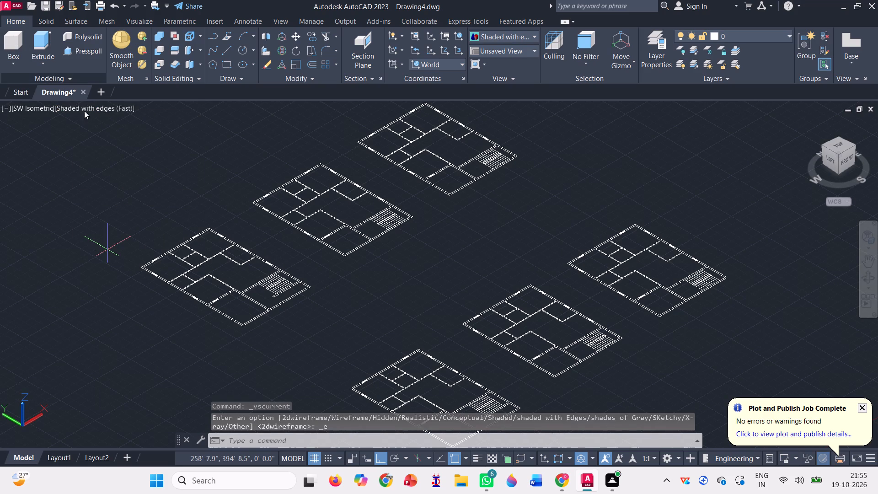
pyautogui.scroll(3, 163, 280)
pyautogui.scroll(3, 106, 236)
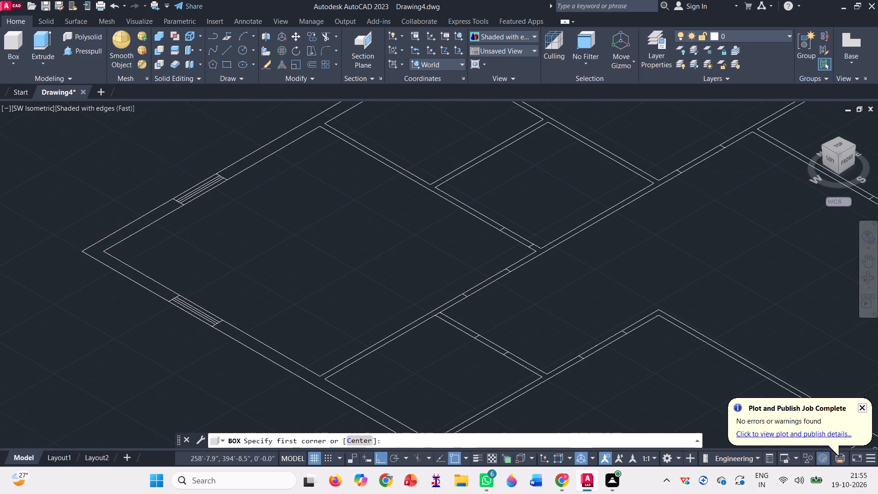
pyautogui.click(81, 247)
pyautogui.scroll(-3, 175, 248)
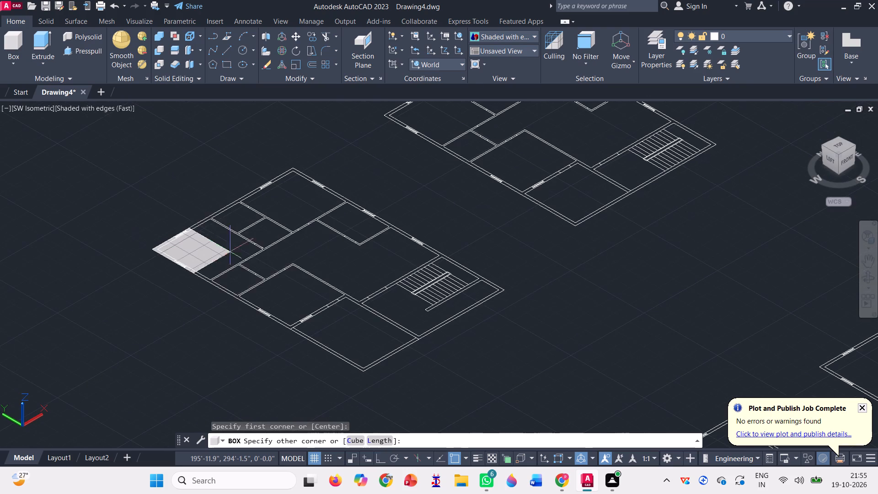
pyautogui.scroll(3, 523, 283)
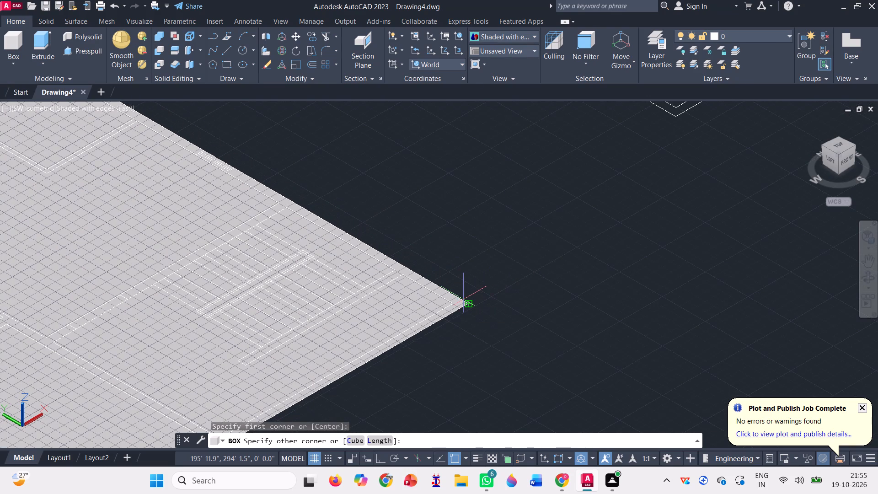
pyautogui.click(469, 304)
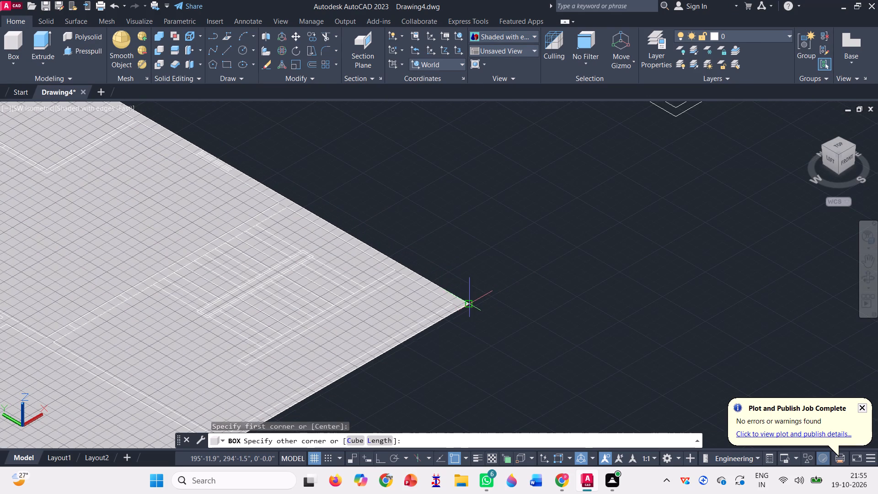
pyautogui.scroll(-4, 504, 259)
pyautogui.write("10'")
pyautogui.press('Return')
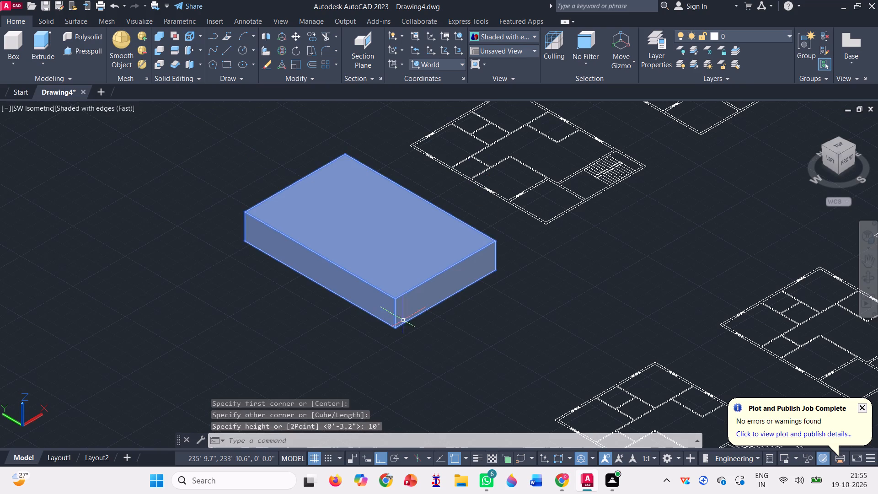
# Move the box about 94' along the Y axis, clear of the floor plan.
pyautogui.click(296, 38)
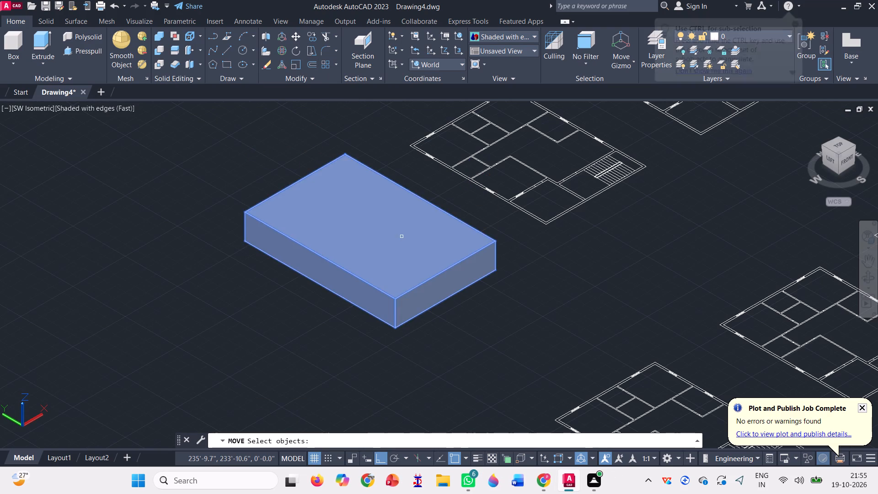
pyautogui.click(402, 236)
pyautogui.press('space')
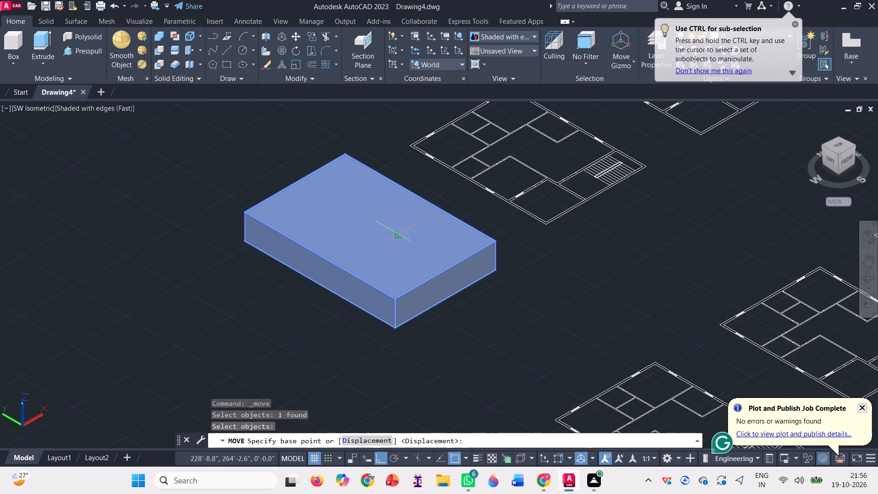
pyautogui.click(402, 236)
pyautogui.scroll(-2, 493, 279)
pyautogui.click(324, 226)
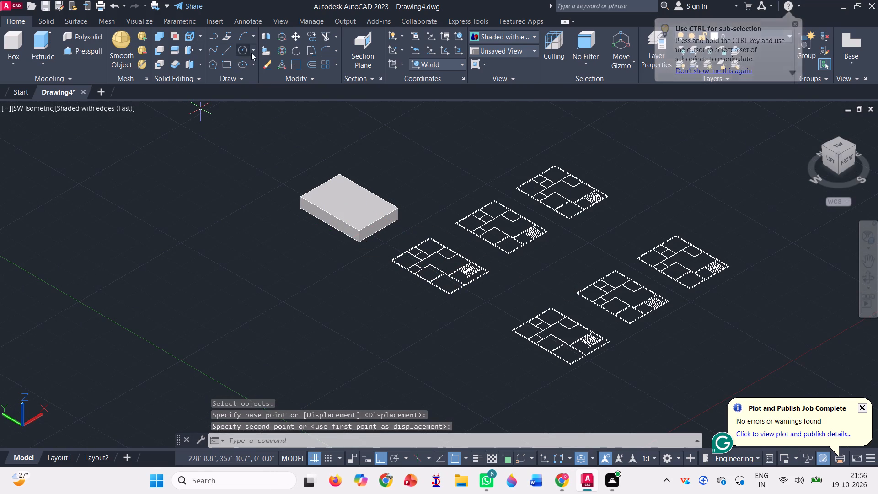
# Copy the upper row's entire first floor plan onto the box's top face, aligning its outer top-left corner with the box corner.
pyautogui.click(314, 36)
pyautogui.scroll(2, 460, 262)
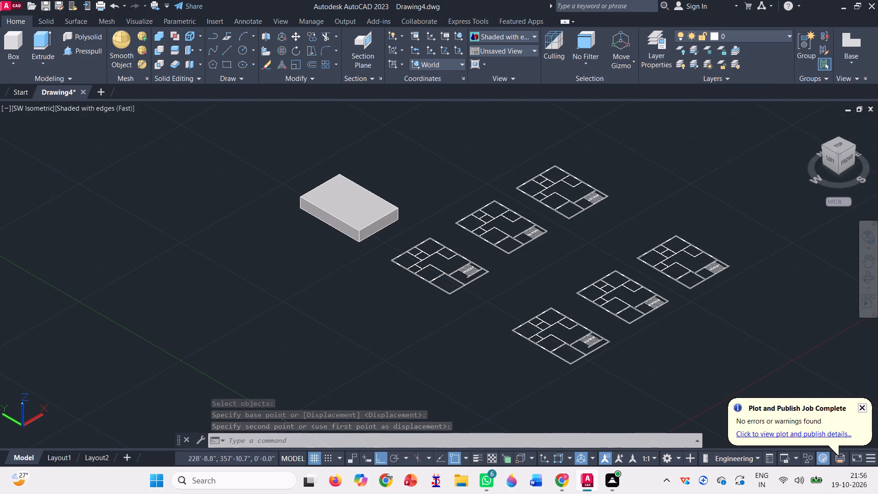
pyautogui.scroll(-1, 314, 212)
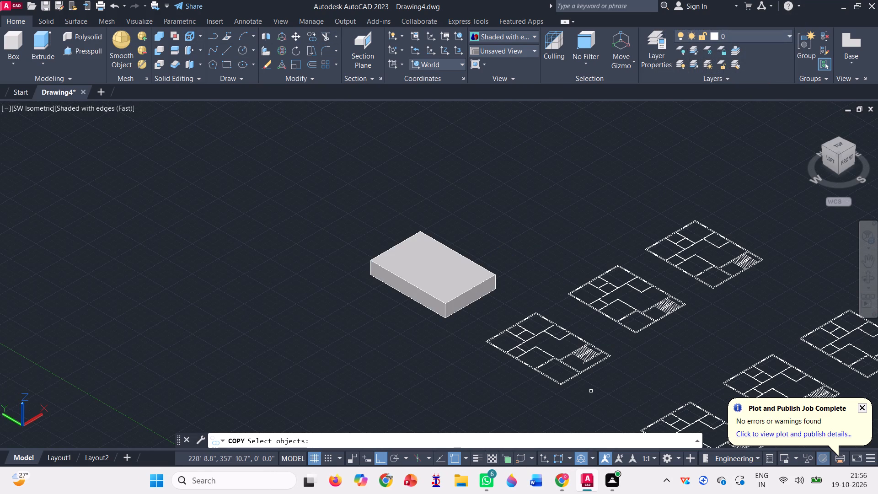
pyautogui.scroll(2, 591, 391)
pyautogui.click(628, 383)
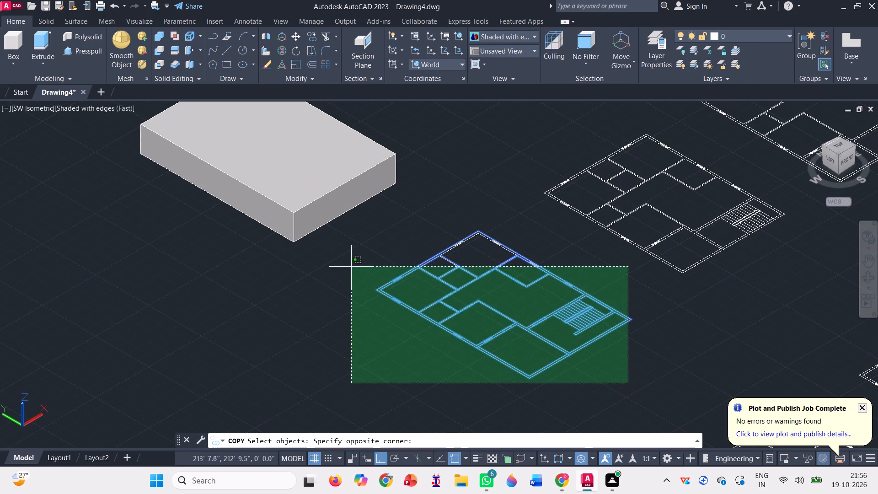
pyautogui.click(350, 267)
pyautogui.click(503, 295)
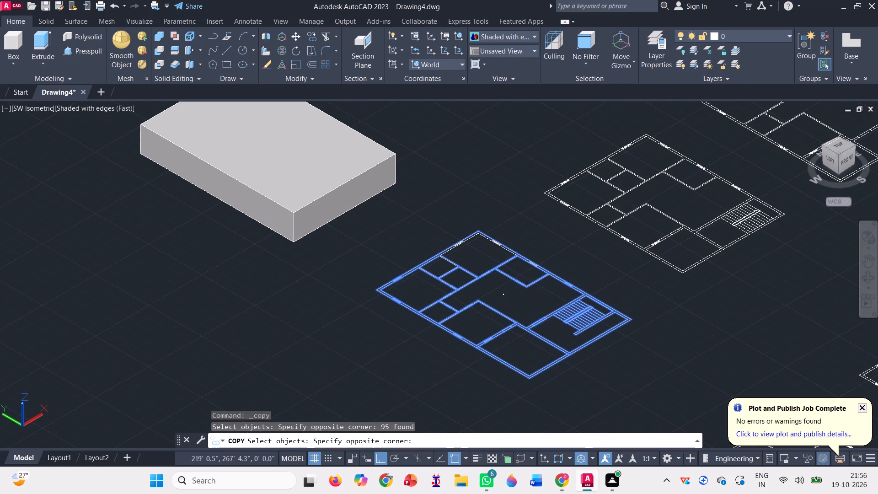
pyautogui.click(416, 204)
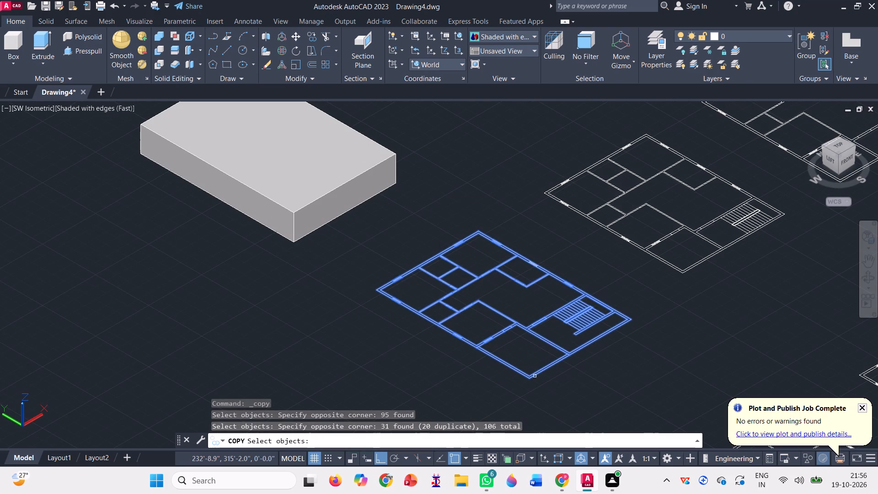
pyautogui.scroll(2, 535, 376)
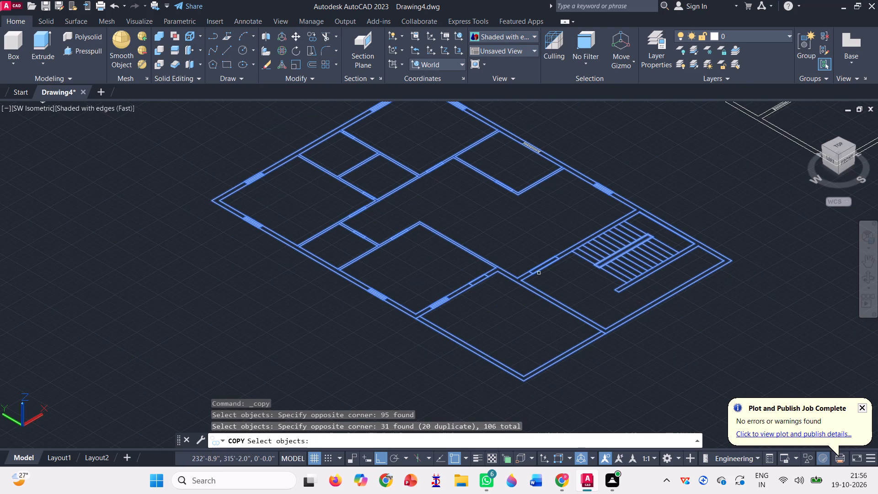
pyautogui.click(555, 211)
pyautogui.click(491, 122)
pyautogui.scroll(-1, 548, 284)
pyautogui.press('space')
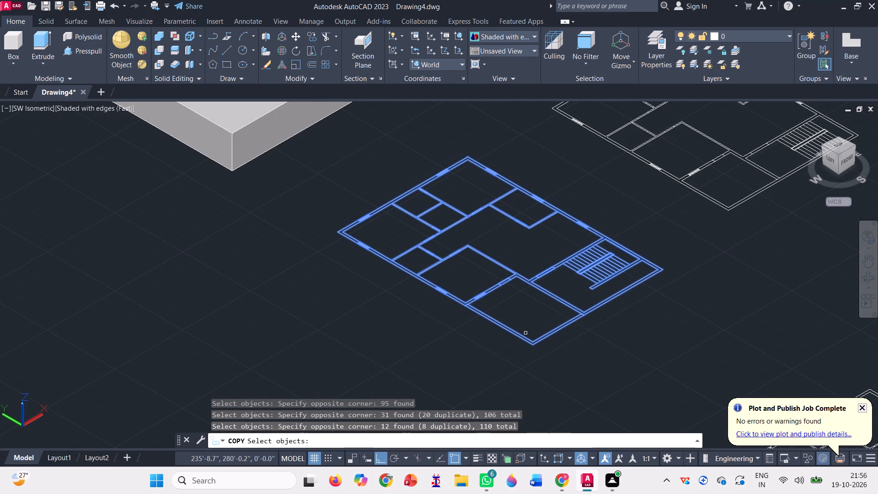
pyautogui.scroll(3, 335, 222)
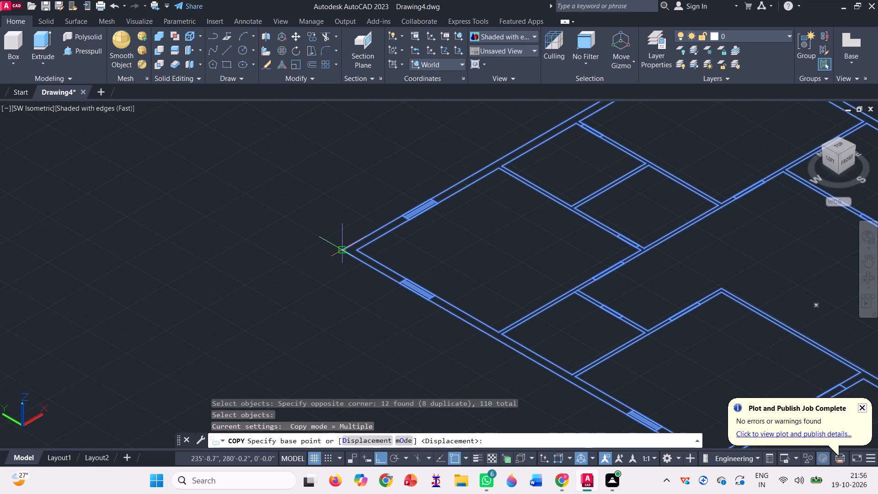
pyautogui.click(344, 252)
pyautogui.scroll(-5, 367, 276)
pyautogui.scroll(2, 352, 216)
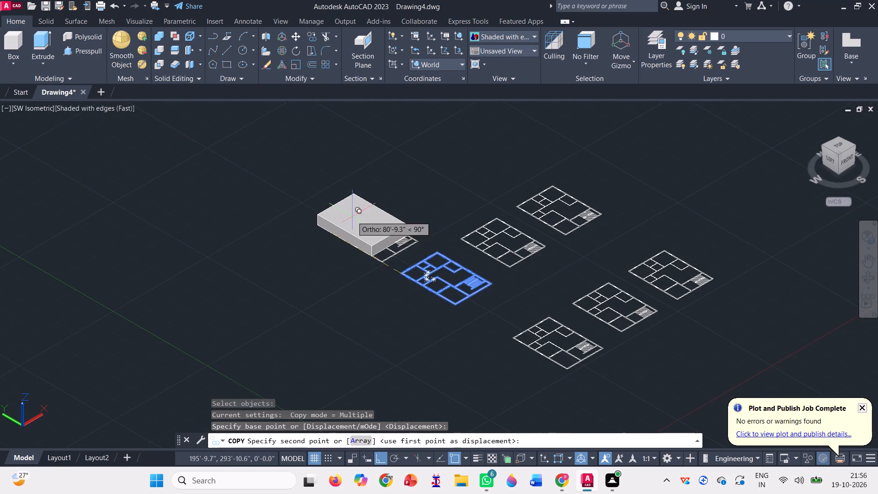
pyautogui.scroll(1, 352, 216)
pyautogui.scroll(3, 287, 204)
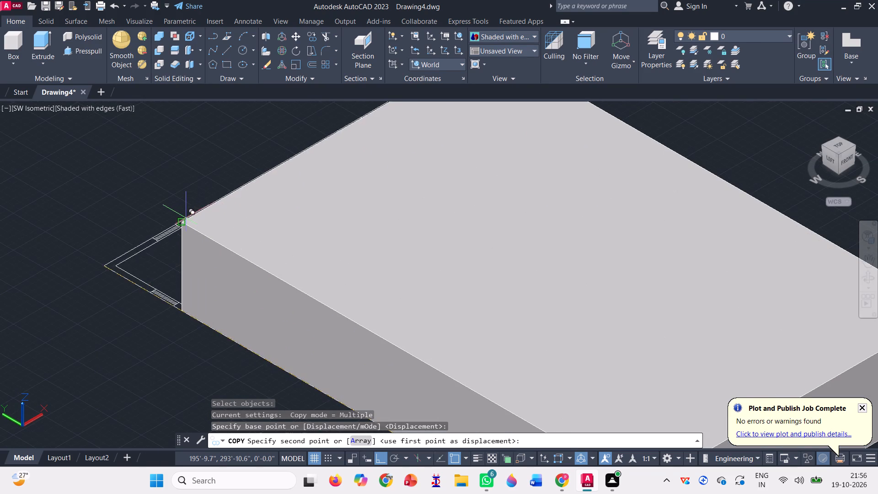
pyautogui.click(182, 221)
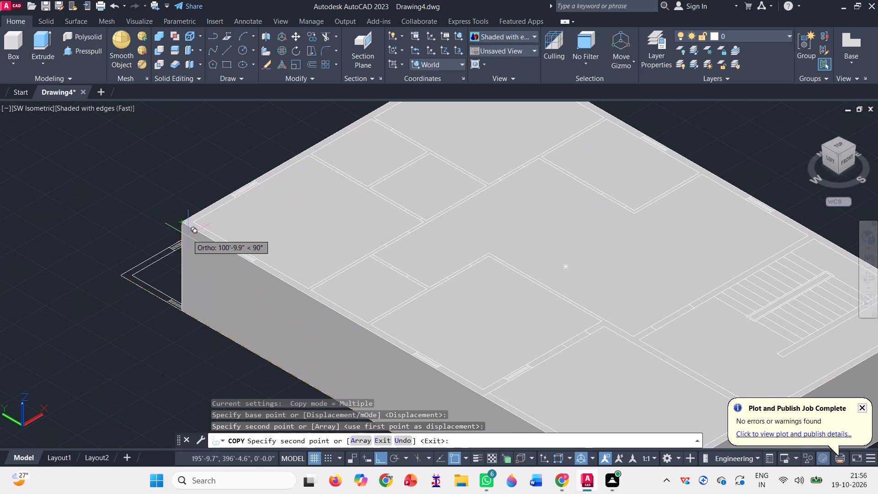
pyautogui.scroll(-2, 188, 236)
pyautogui.press('Escape')
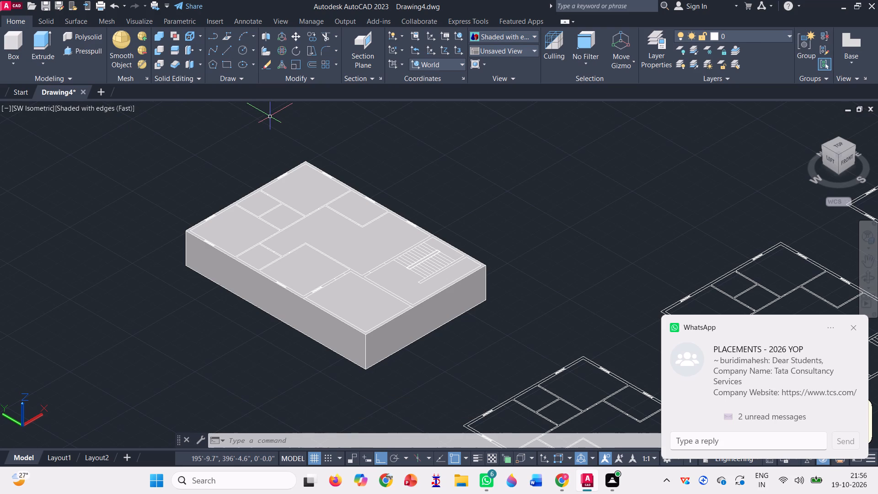
# Presspull the two top corner rooms and the small outer-wall room between them down through the box to hollow them out.
pyautogui.click(91, 53)
pyautogui.click(233, 235)
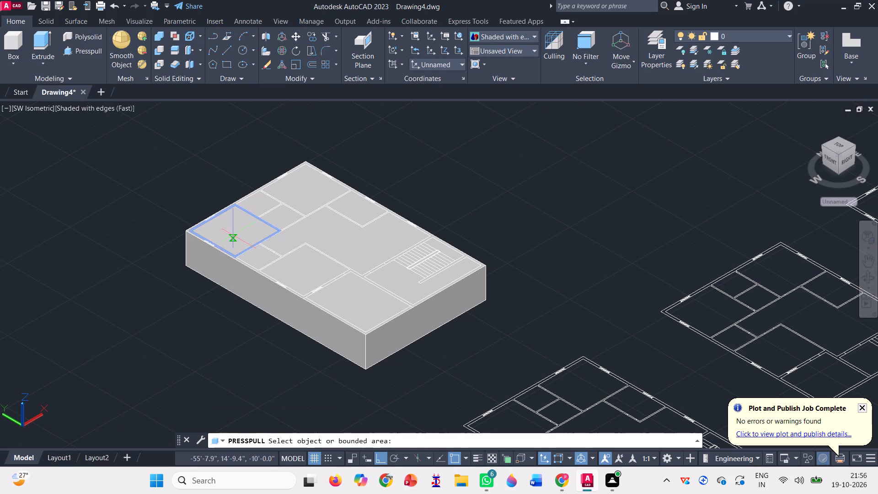
pyautogui.click(215, 327)
pyautogui.scroll(2, 281, 197)
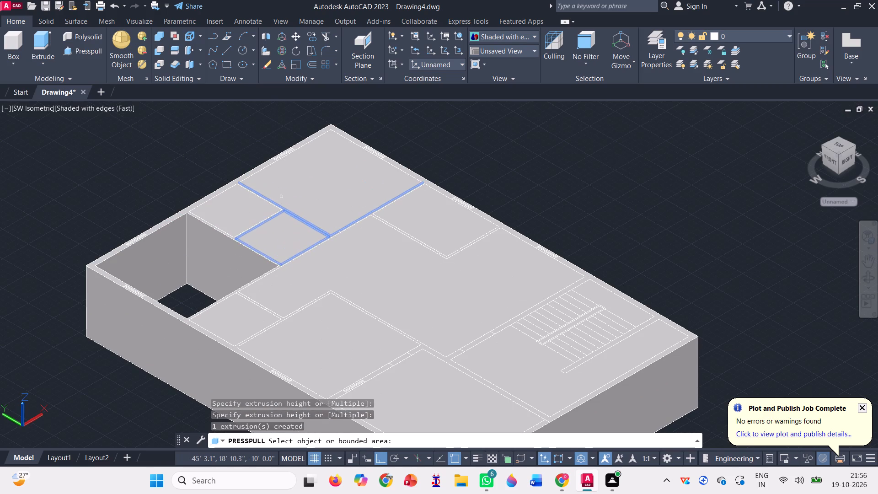
pyautogui.click(306, 182)
pyautogui.scroll(-2, 289, 157)
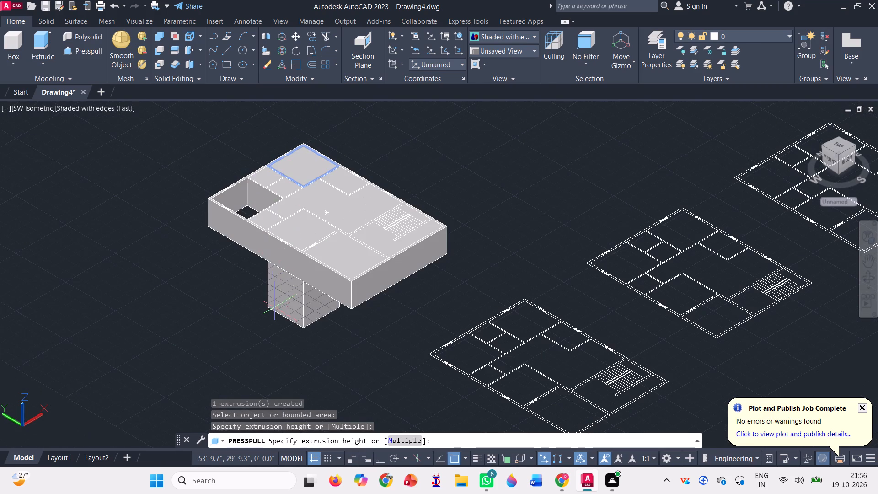
pyautogui.click(274, 308)
pyautogui.scroll(2, 252, 154)
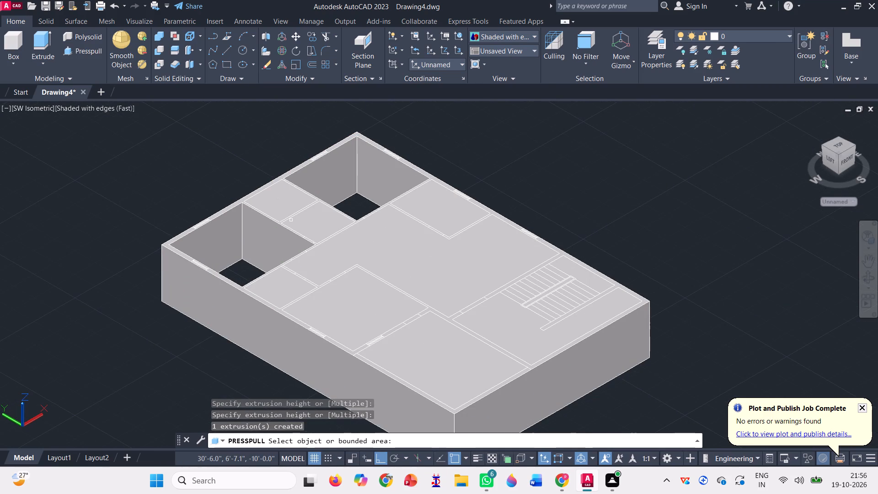
pyautogui.click(283, 204)
pyautogui.scroll(-1, 277, 173)
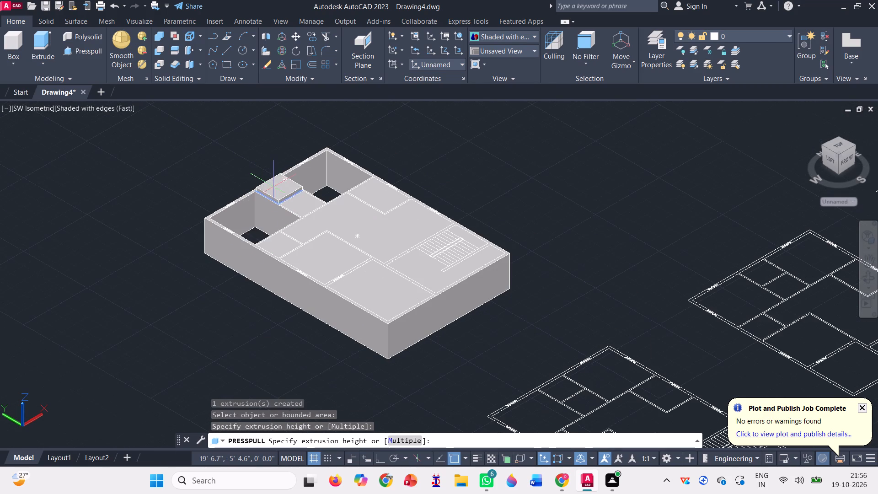
pyautogui.click(249, 303)
pyautogui.scroll(3, 303, 207)
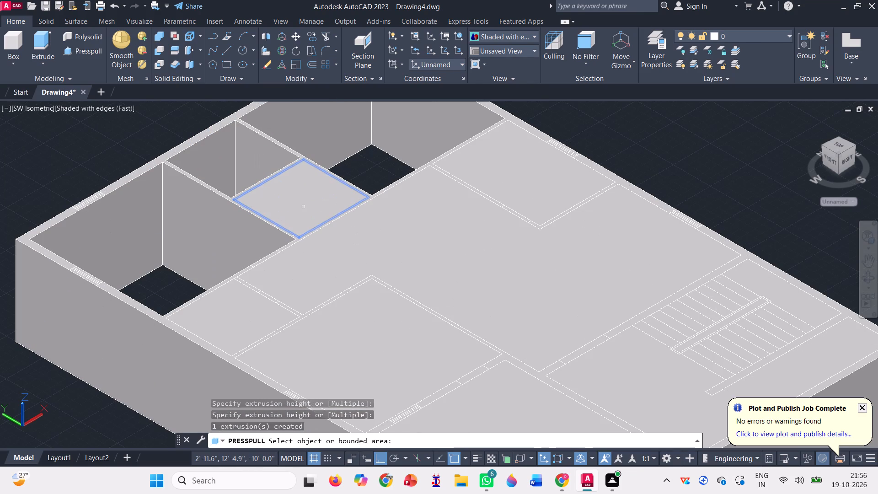
# Presspull the small inner room, the small outer-wall room and its larger neighbouring room down through the box to hollow them out.
pyautogui.click(303, 206)
pyautogui.scroll(-2, 302, 193)
pyautogui.click(285, 325)
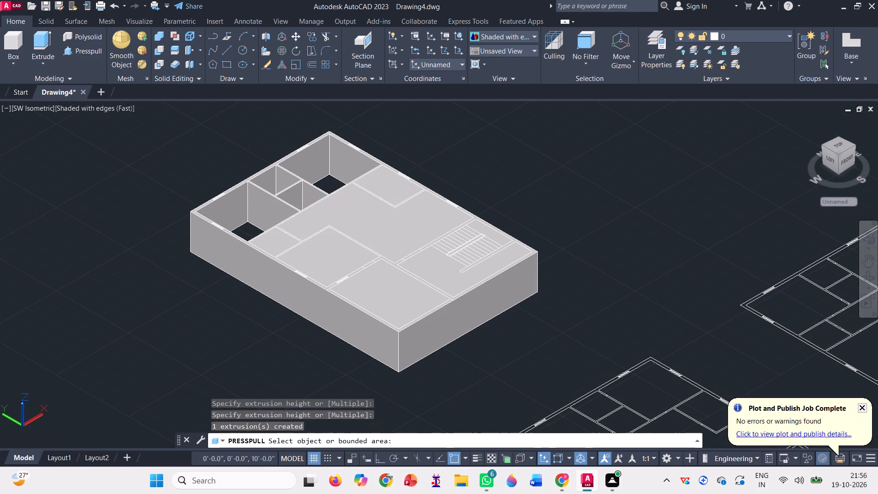
pyautogui.click(279, 238)
pyautogui.scroll(-2, 280, 219)
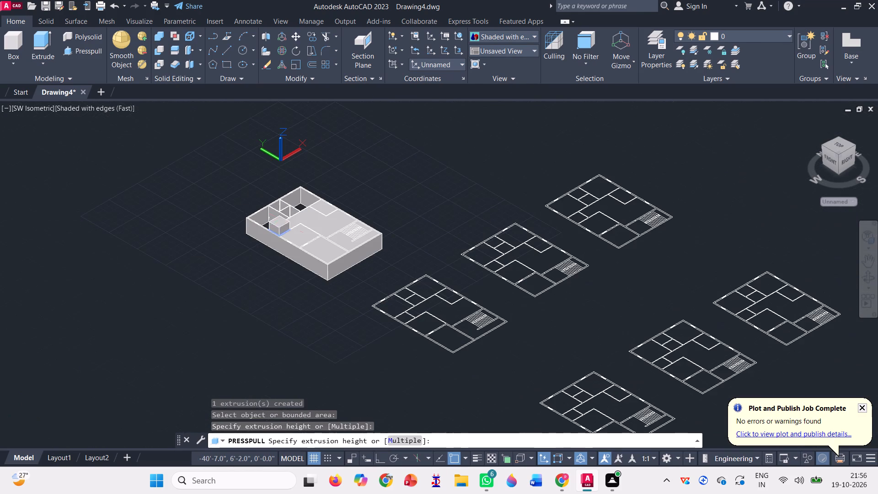
pyautogui.click(273, 306)
pyautogui.scroll(2, 285, 226)
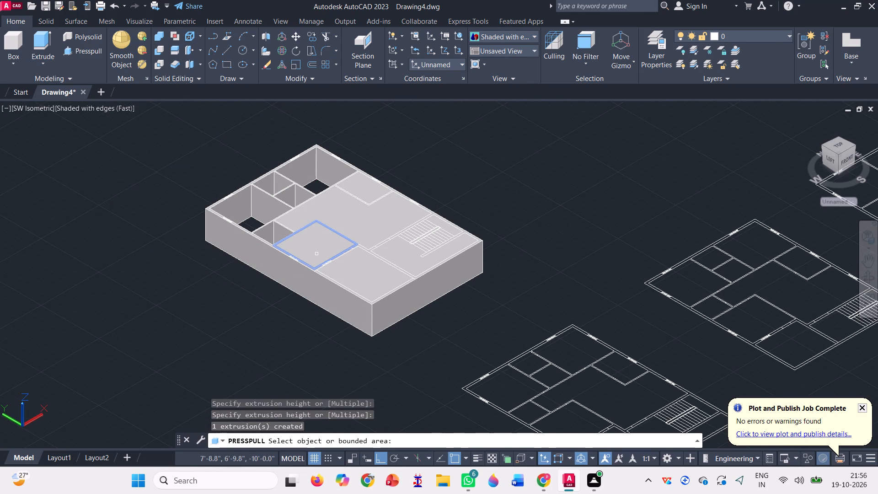
pyautogui.click(316, 253)
pyautogui.click(299, 314)
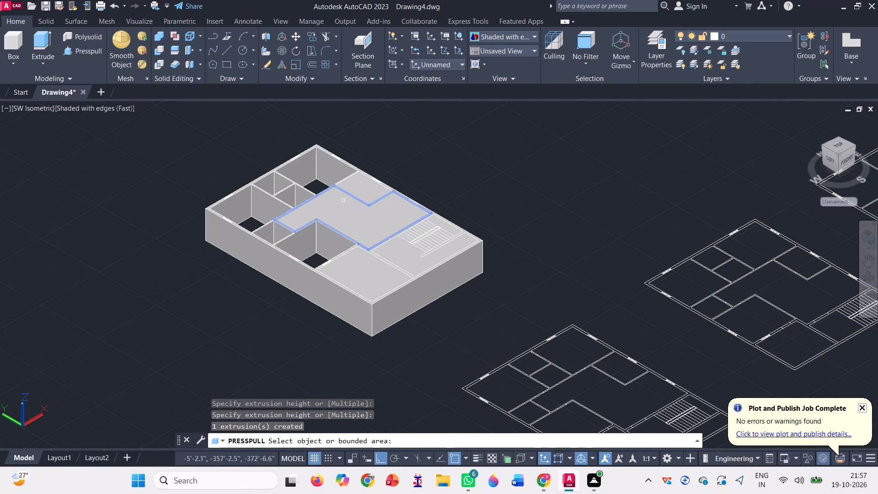
# Presspull the central hall, the small room on the far long wall and the near corner room down through the box.
pyautogui.click(346, 207)
pyautogui.scroll(-1, 335, 198)
pyautogui.click(300, 292)
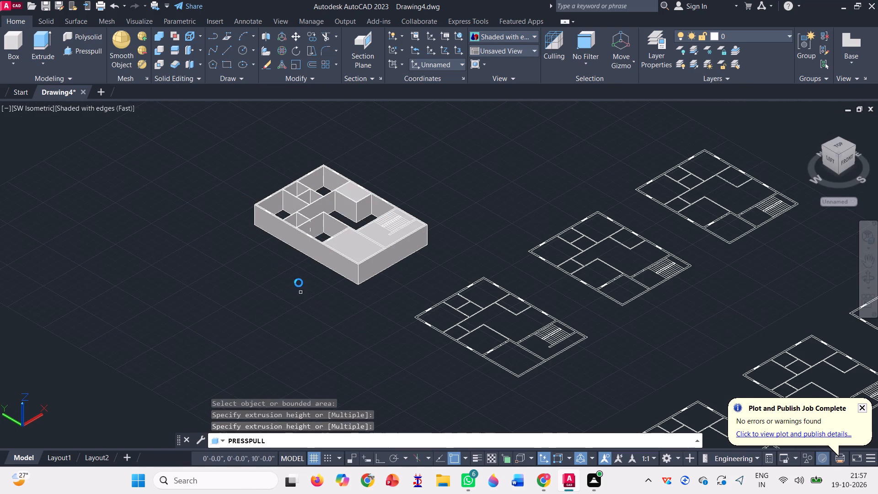
pyautogui.click(355, 193)
pyautogui.click(341, 273)
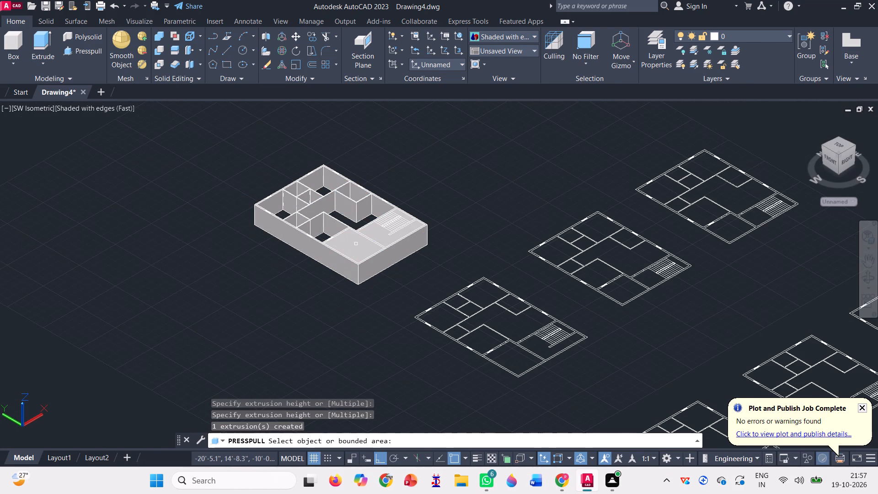
pyautogui.click(356, 243)
pyautogui.click(346, 297)
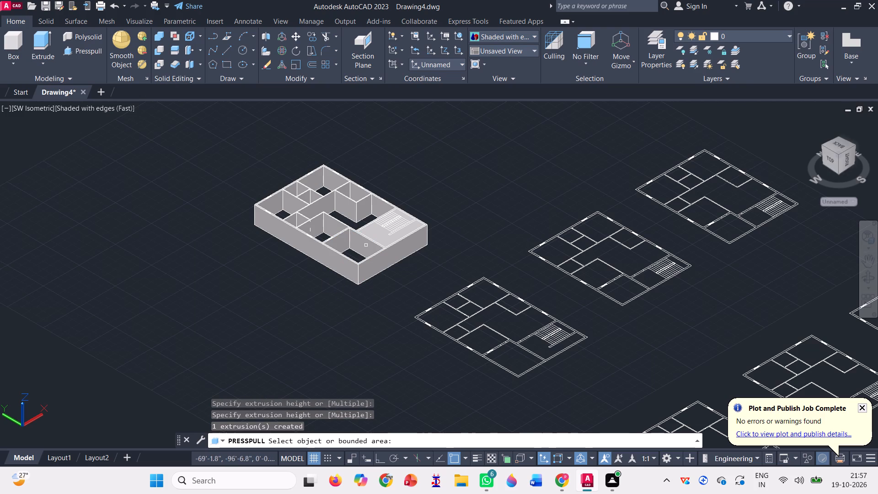
# Presspull the open floor area around the staircase down through the box, leaving the stair treads solid, and finish the command.
pyautogui.scroll(2, 371, 228)
pyautogui.click(380, 236)
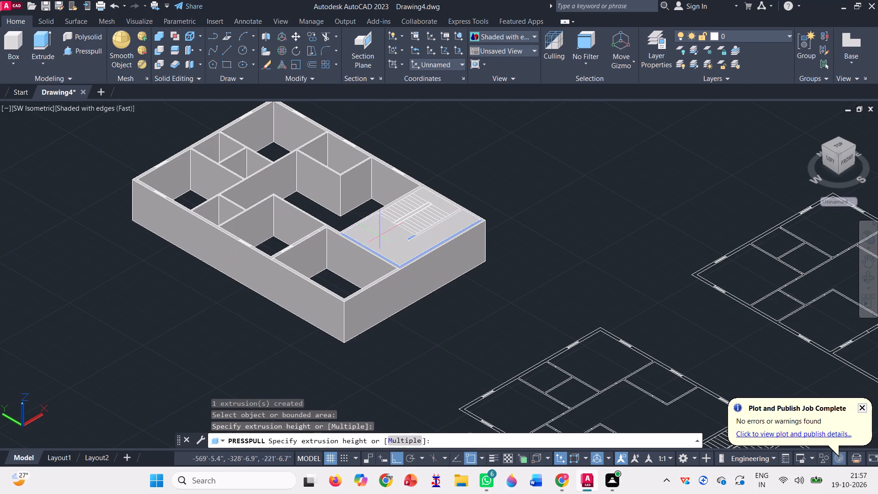
pyautogui.click(415, 332)
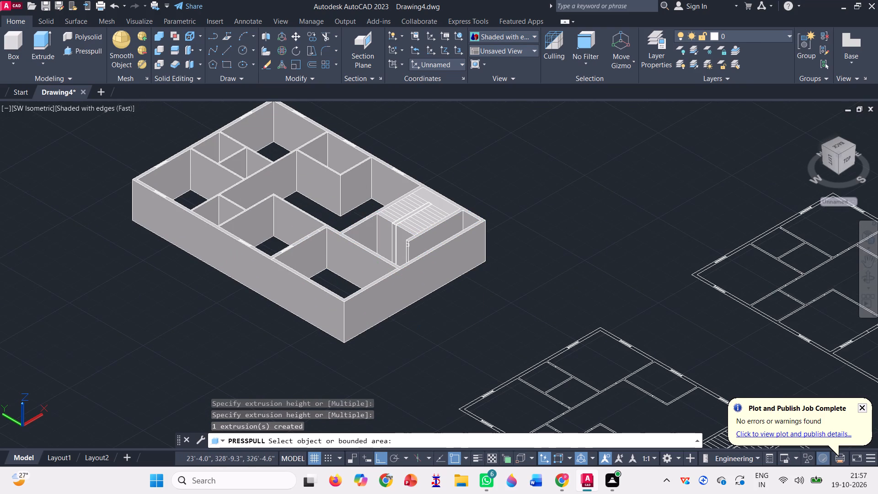
pyautogui.scroll(2, 407, 243)
pyautogui.scroll(-1, 404, 262)
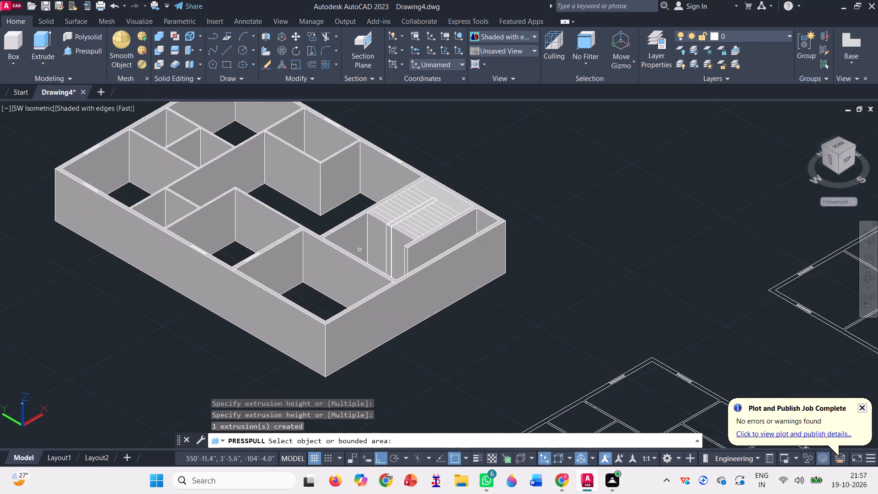
pyautogui.scroll(-1, 351, 247)
pyautogui.scroll(-1, 319, 276)
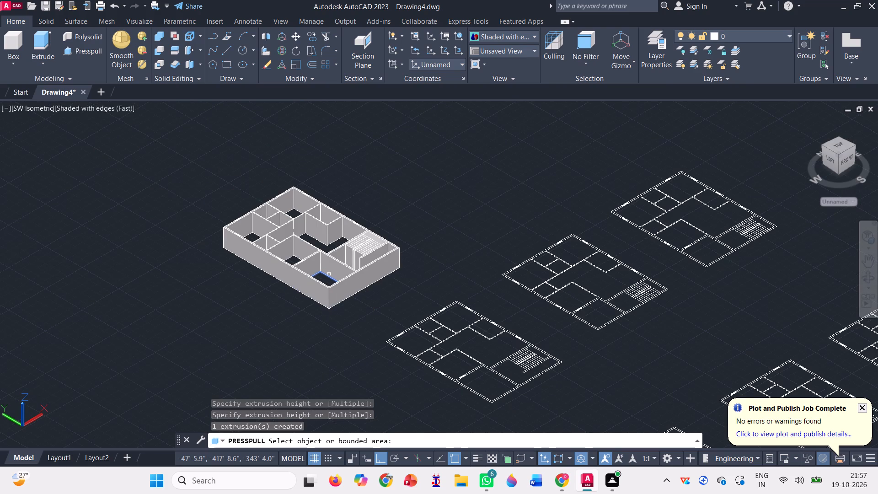
pyautogui.press('Escape')
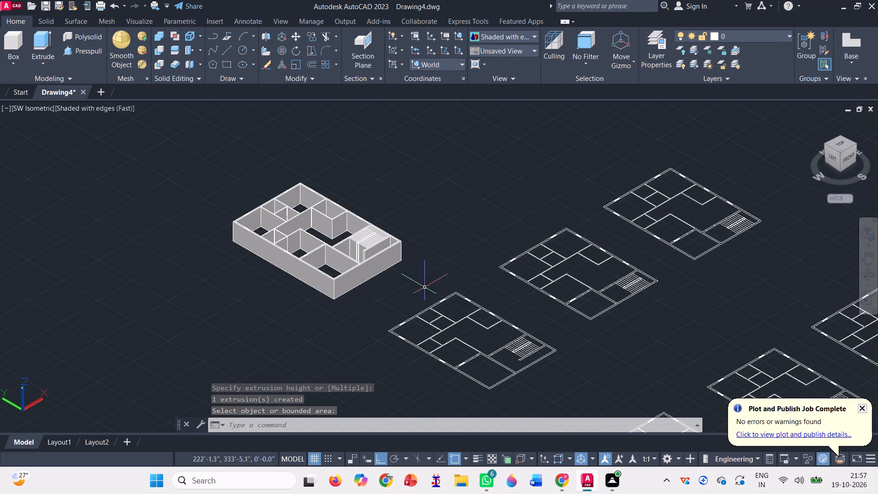
# On the near corner room's long outer wall, draw a line 5' down from the top edge at the partition, continuing to the box corner.
pyautogui.scroll(2, 320, 230)
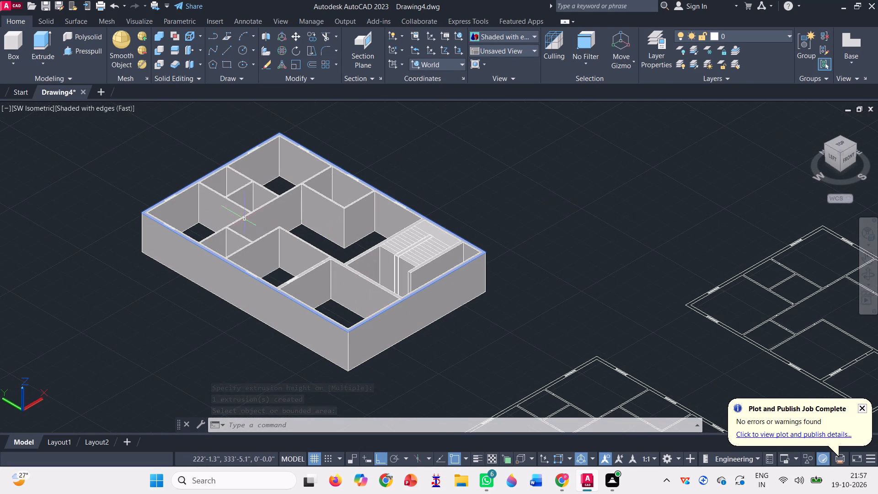
pyautogui.click(223, 48)
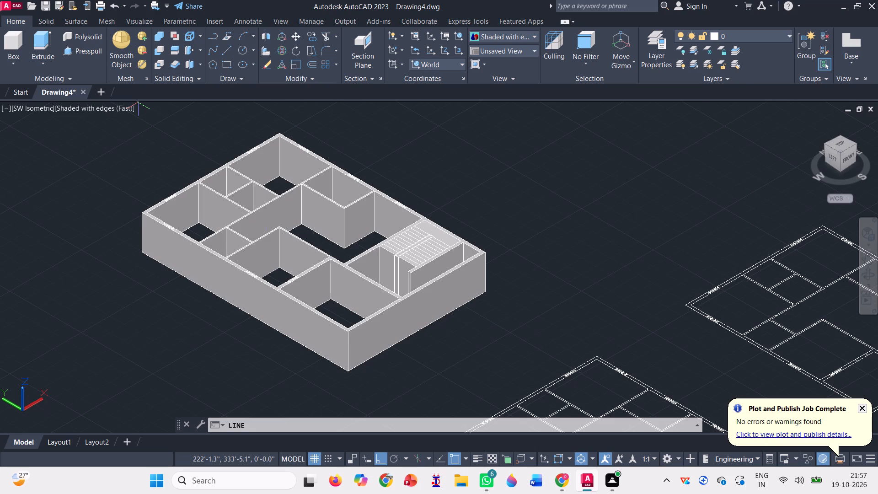
pyautogui.scroll(3, 278, 293)
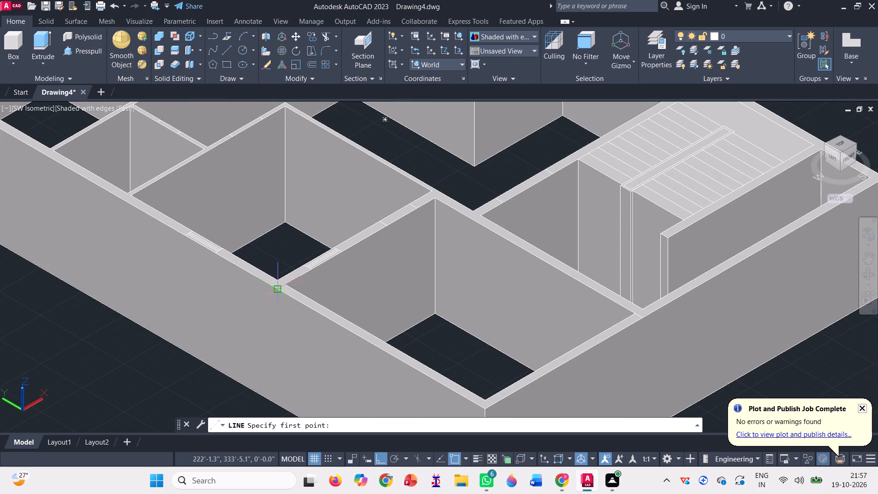
pyautogui.click(278, 289)
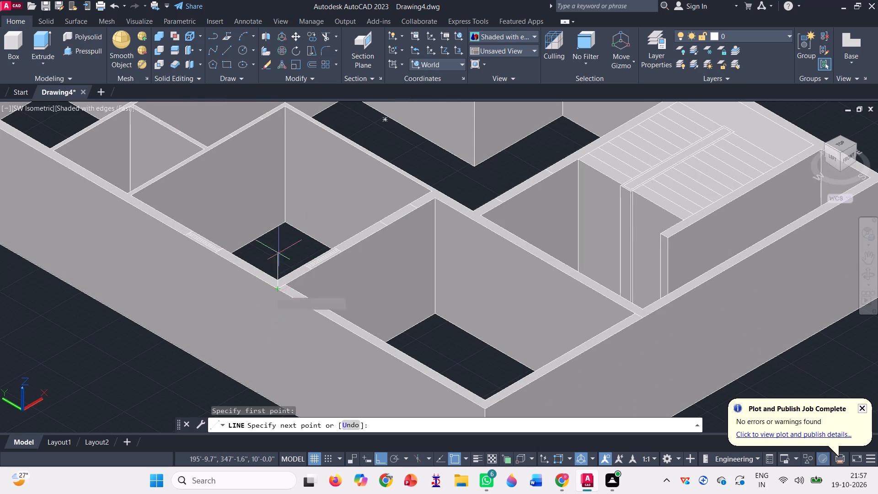
pyautogui.scroll(-2, 293, 231)
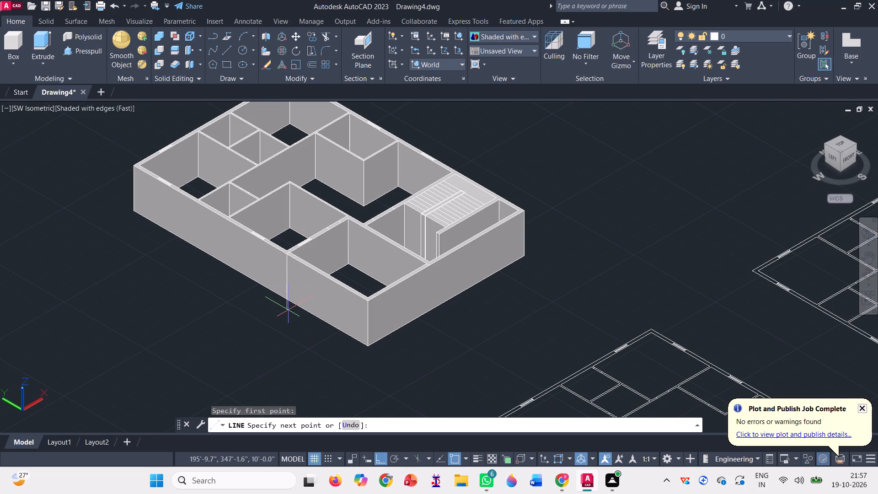
pyautogui.write("5'")
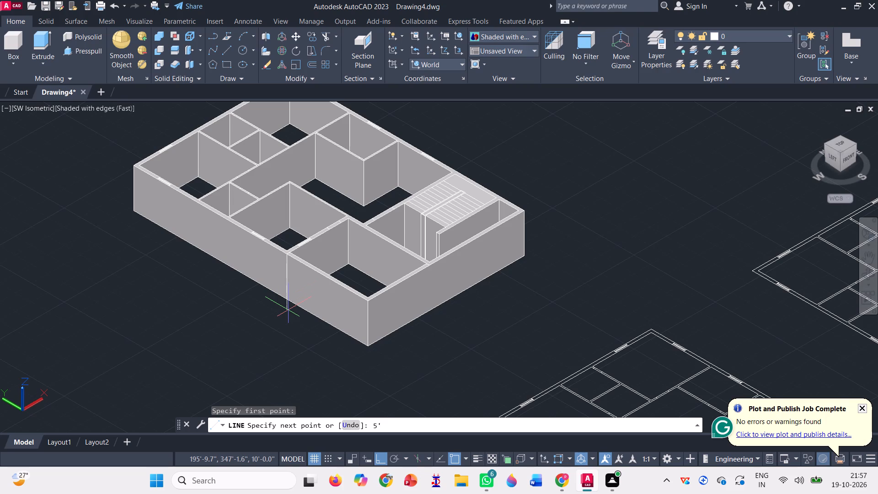
pyautogui.press('Return')
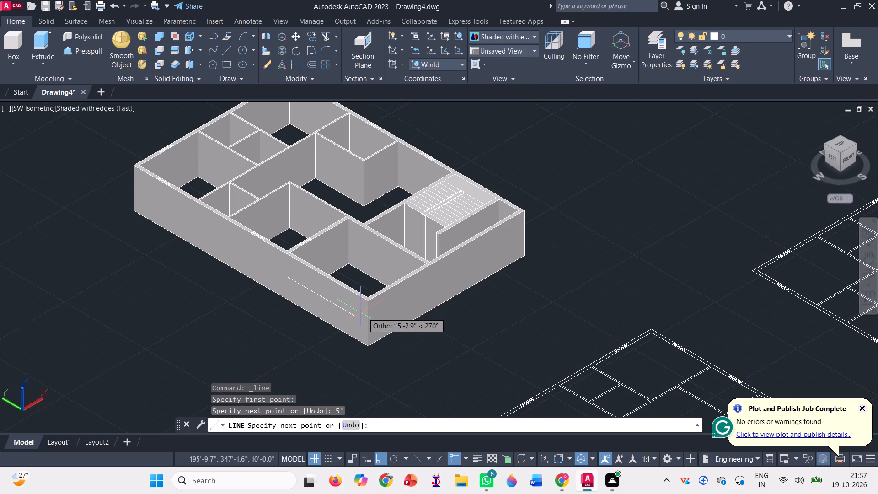
pyautogui.click(368, 325)
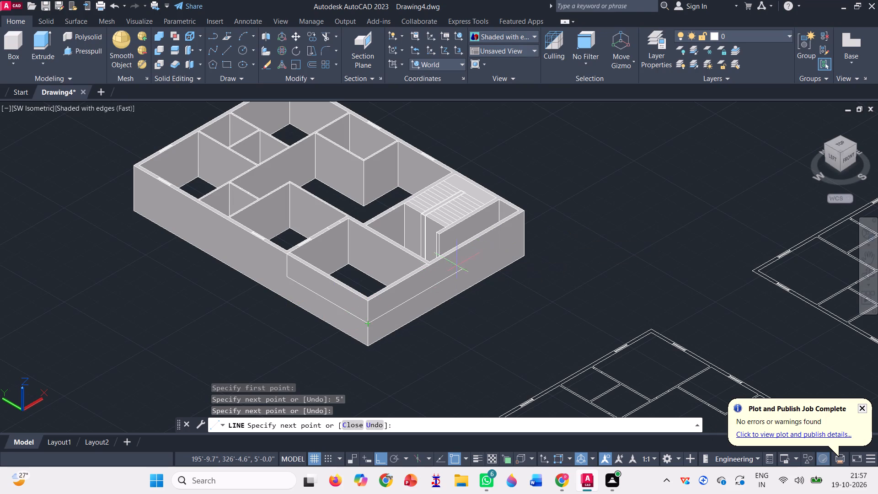
pyautogui.scroll(2, 440, 282)
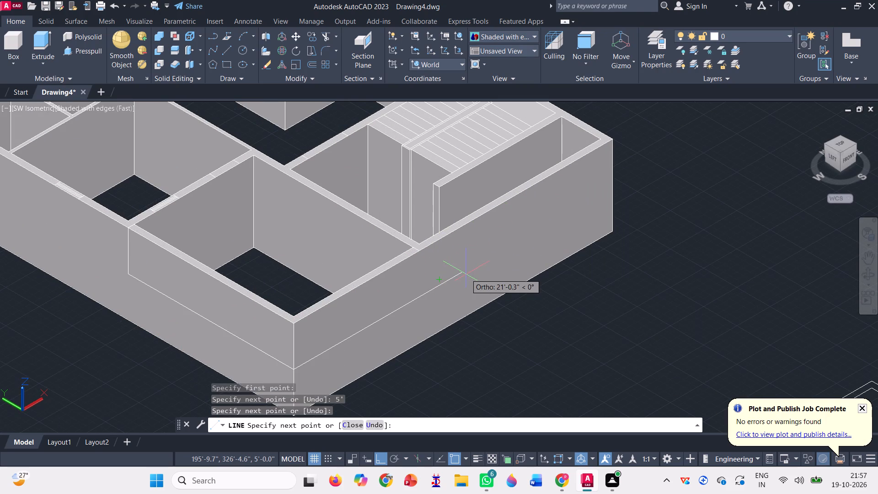
pyautogui.press('space')
# On the corner room's short outer wall, draw a line 5' down from the top edge at the stair-side partition, continuing to the corner.
pyautogui.write('l')
pyautogui.press('Return')
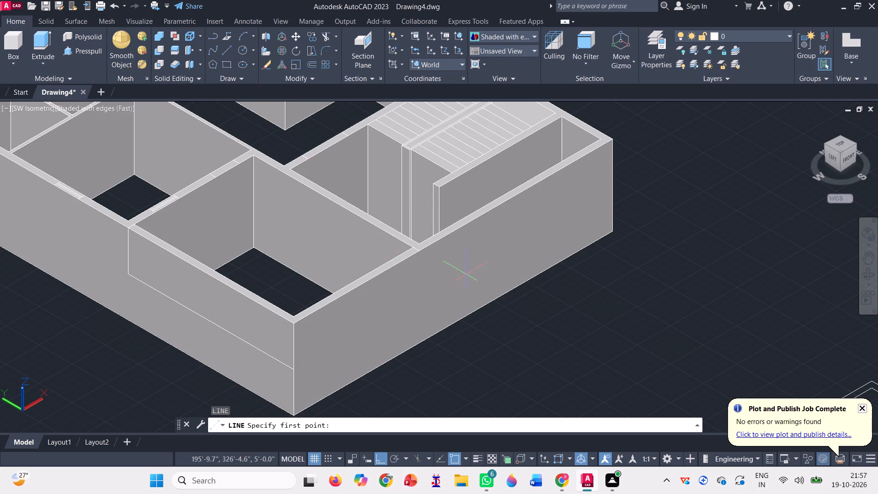
pyautogui.click(418, 252)
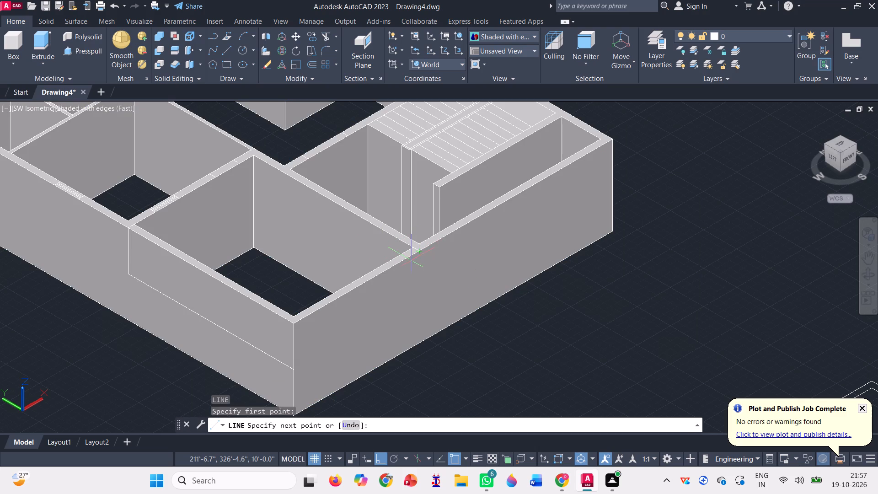
pyautogui.write("5'")
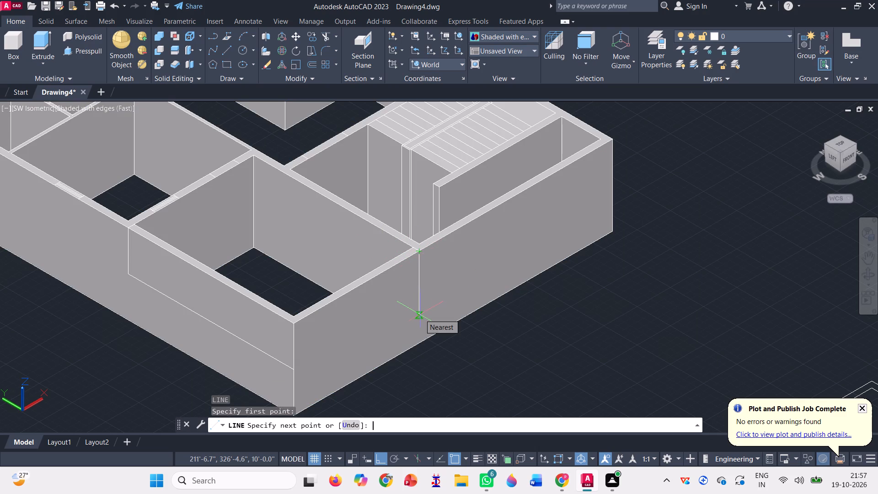
pyautogui.press('Return')
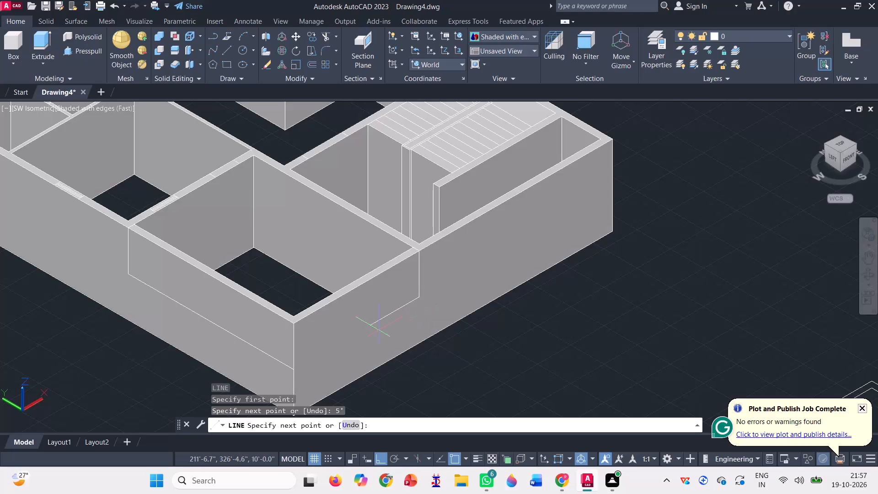
pyautogui.click(294, 366)
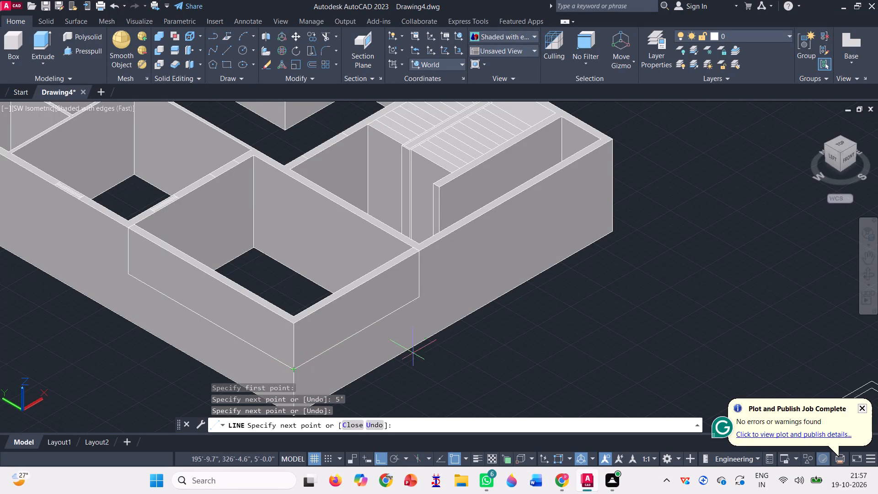
pyautogui.press('space')
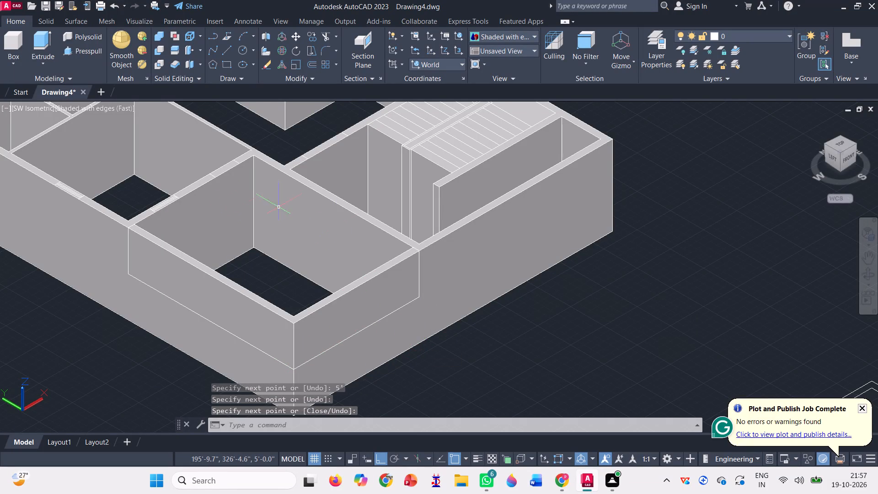
# Presspull the two outlined upper wall areas inward through the wall thickness to cut the corner room's outer walls down.
pyautogui.click(80, 48)
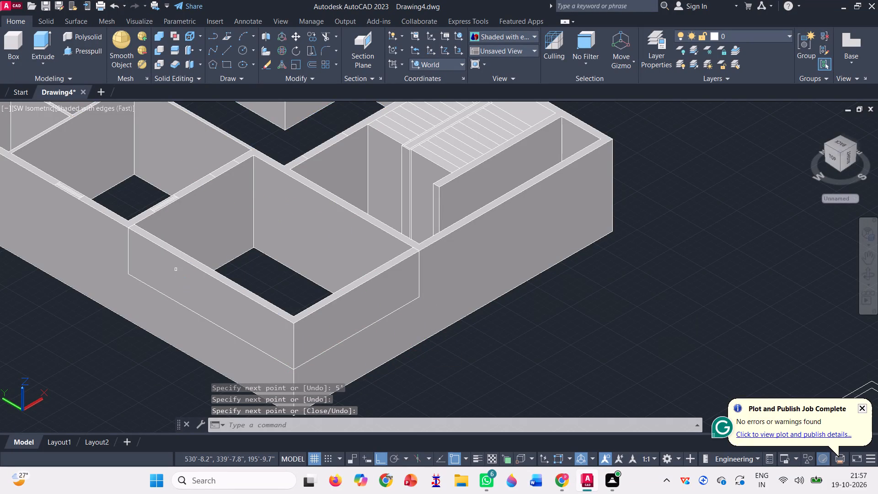
pyautogui.click(194, 290)
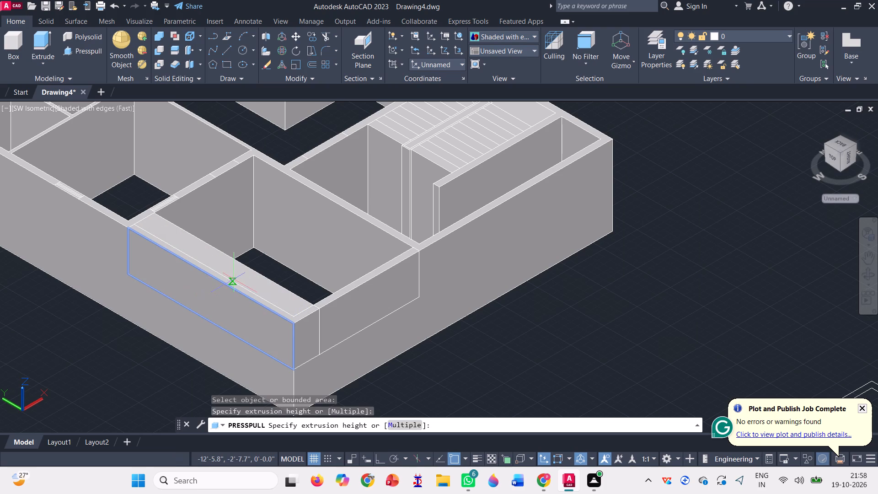
pyautogui.click(234, 279)
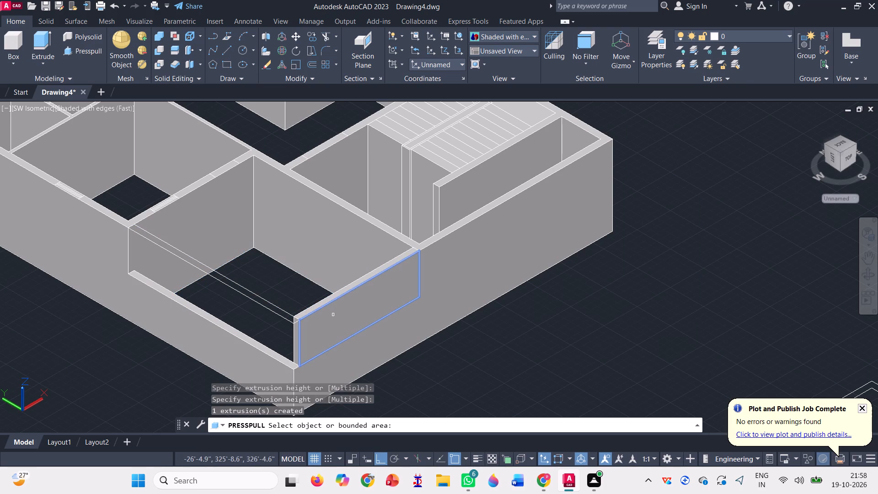
pyautogui.click(333, 314)
pyautogui.click(328, 311)
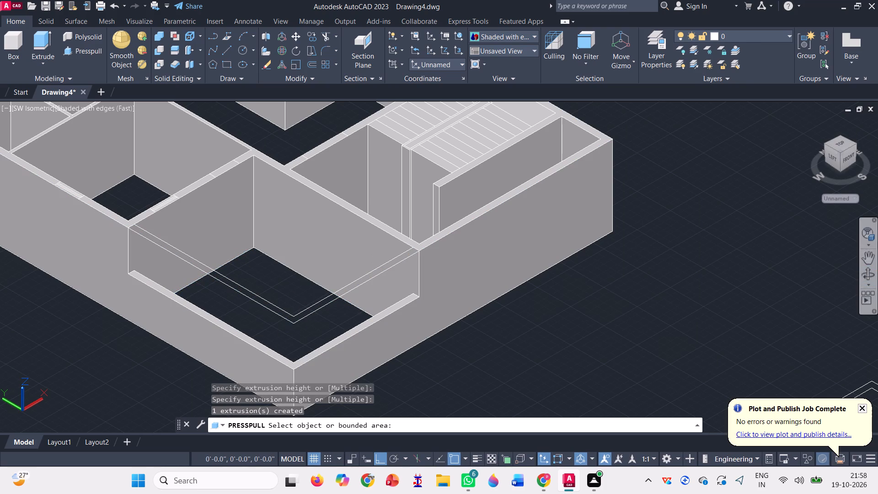
# Presspull the upper and lower areas of the partition between the corner room and the staircase area through its thickness, removing the partition.
pyautogui.click(869, 275)
pyautogui.moveTo(649, 317); pyautogui.dragTo(648, 317)
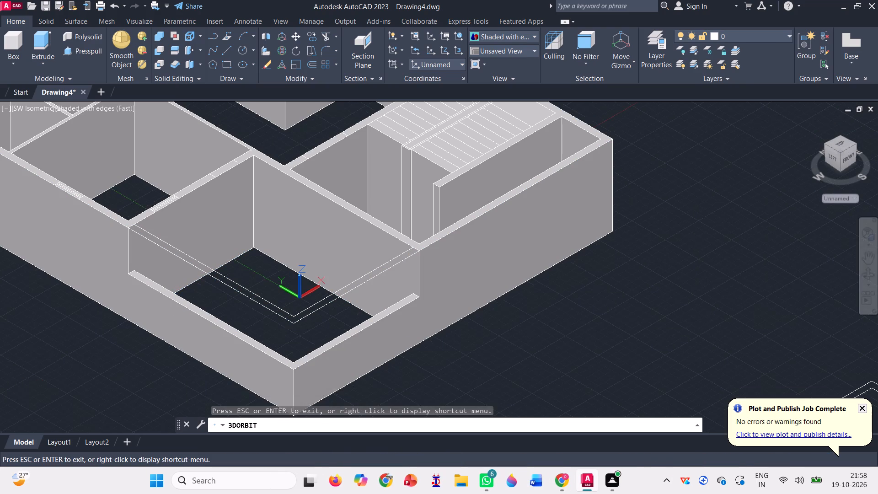
pyautogui.moveTo(648, 317); pyautogui.dragTo(509, 331)
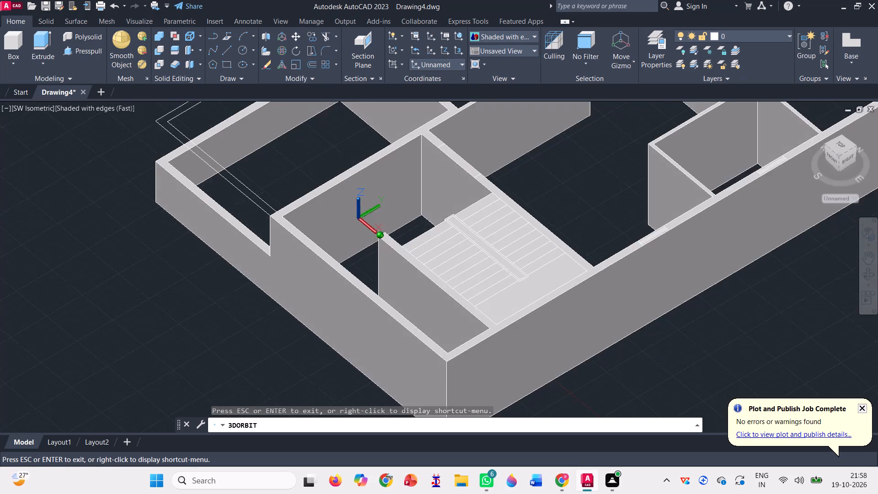
pyautogui.moveTo(509, 331); pyautogui.dragTo(521, 339)
pyautogui.moveTo(301, 332); pyautogui.dragTo(309, 317)
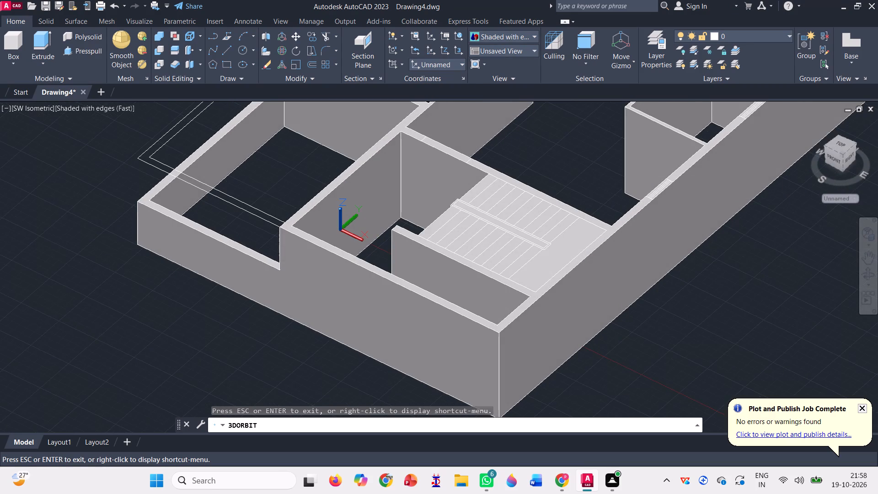
pyautogui.scroll(3, 411, 231)
pyautogui.press('Escape')
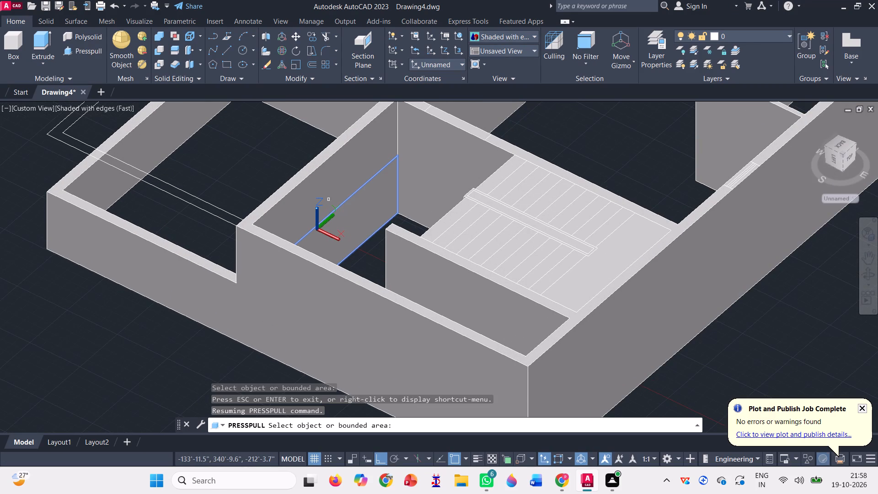
pyautogui.click(324, 193)
pyautogui.click(290, 187)
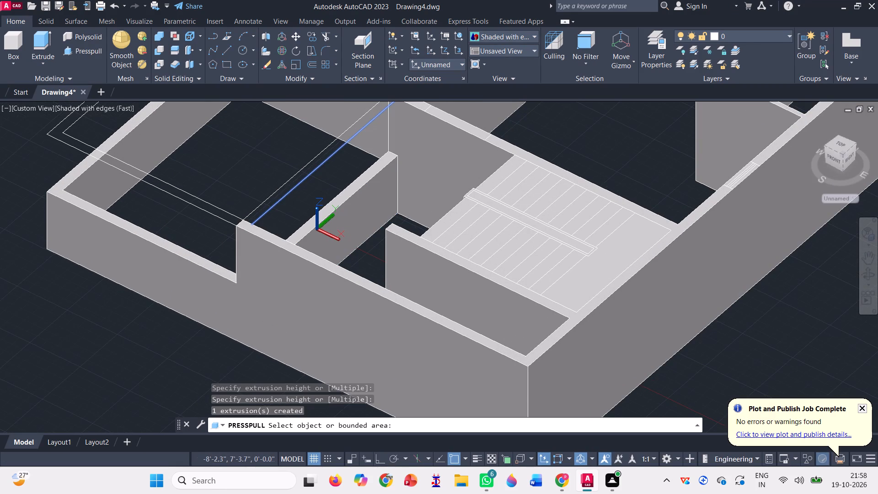
pyautogui.click(360, 221)
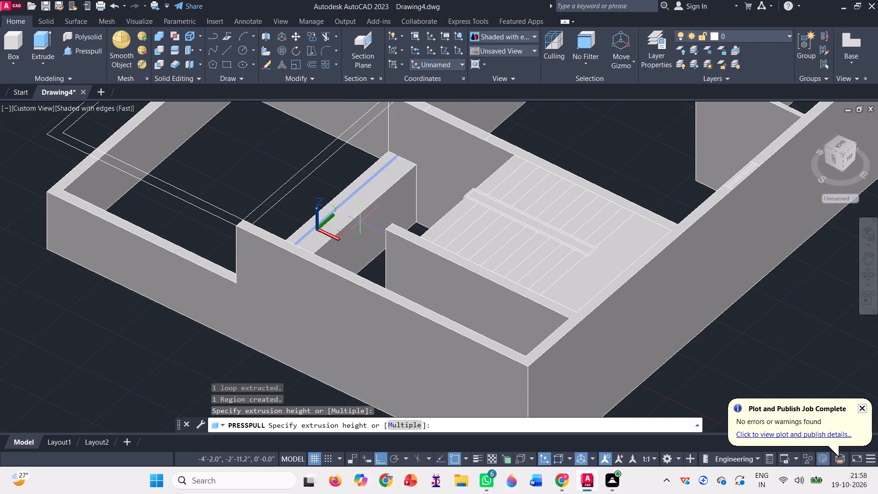
pyautogui.click(319, 199)
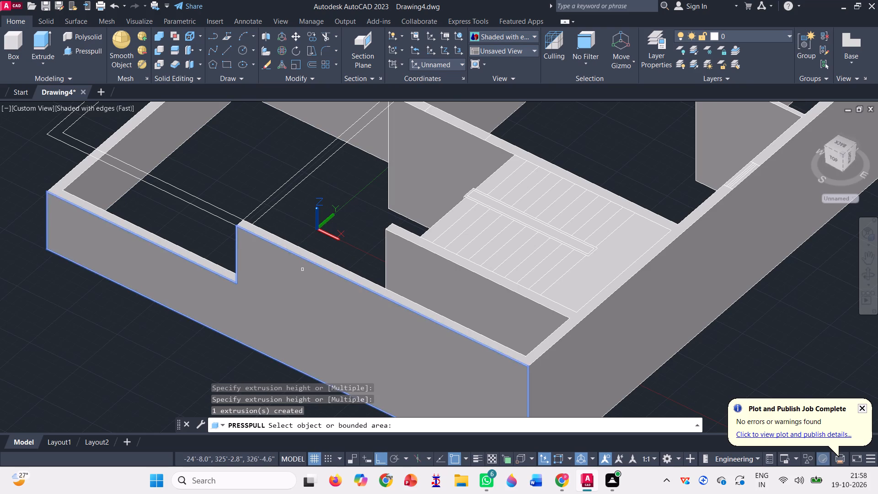
# Presspull the raised end face of the short outer wall along to the far box corner, lowering the wall beside the staircase.
pyautogui.scroll(-1, 337, 253)
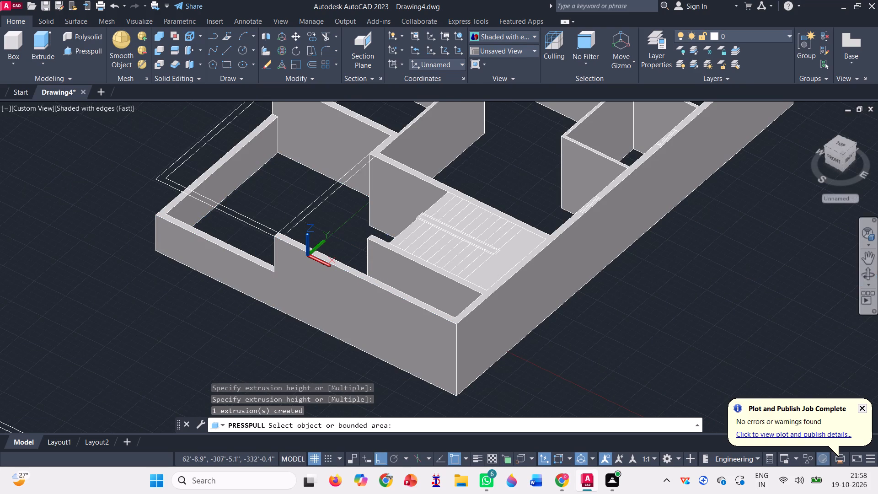
pyautogui.click(873, 268)
pyautogui.moveTo(596, 337); pyautogui.dragTo(716, 339)
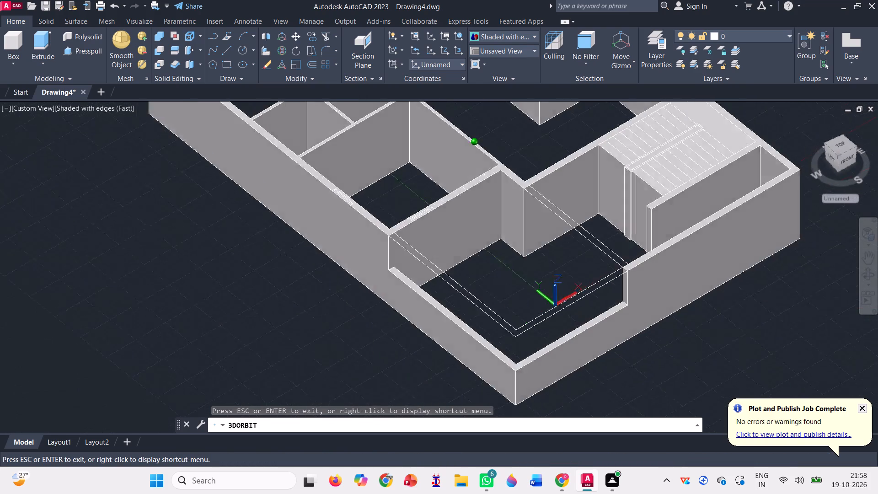
pyautogui.moveTo(716, 339); pyautogui.dragTo(697, 326)
pyautogui.scroll(-3, 690, 328)
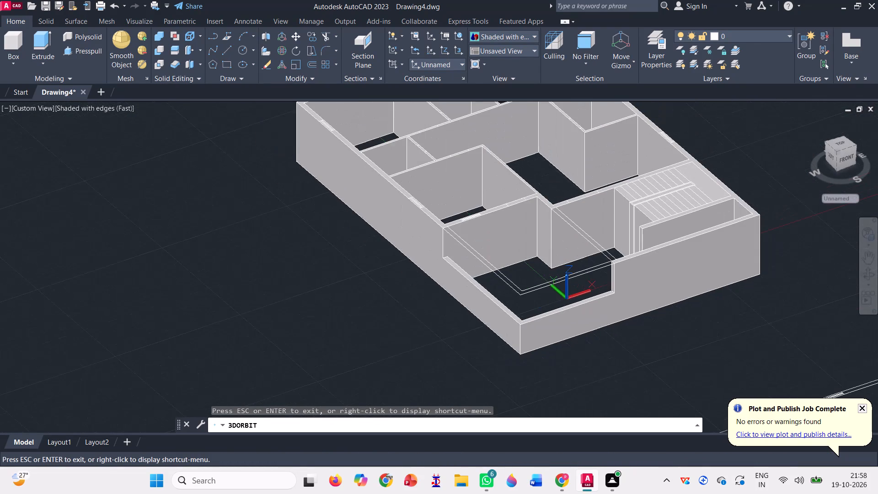
pyautogui.scroll(3, 744, 286)
pyautogui.scroll(3, 607, 289)
pyautogui.press('Escape')
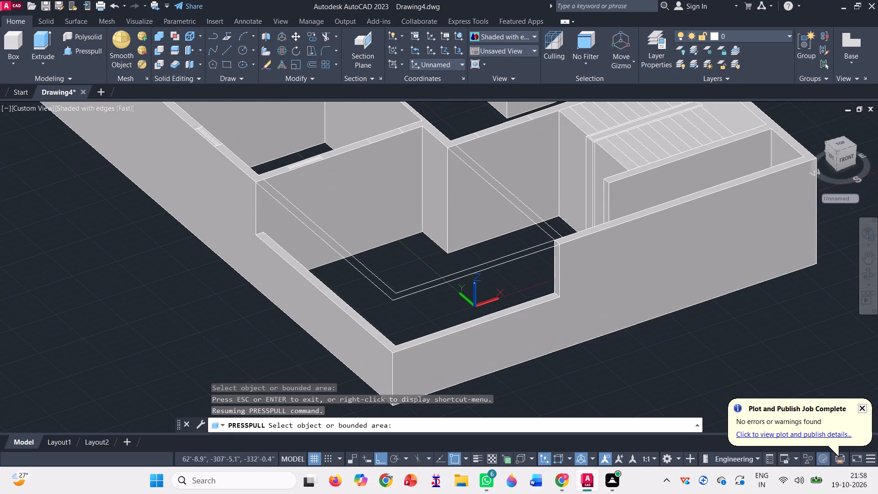
pyautogui.scroll(3, 555, 276)
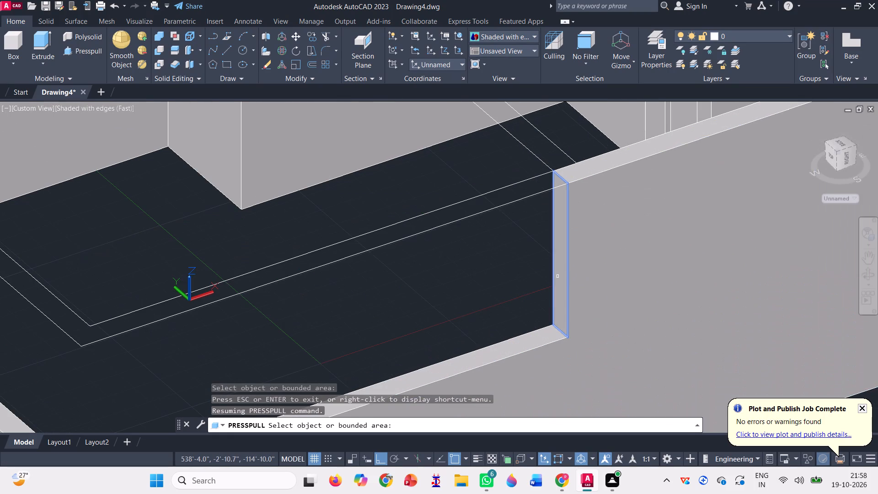
pyautogui.click(558, 276)
pyautogui.scroll(-2, 444, 293)
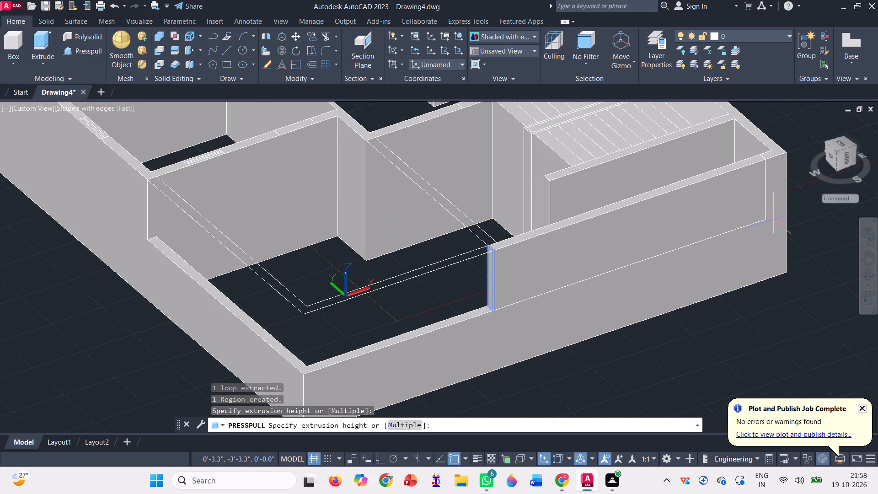
pyautogui.scroll(4, 792, 209)
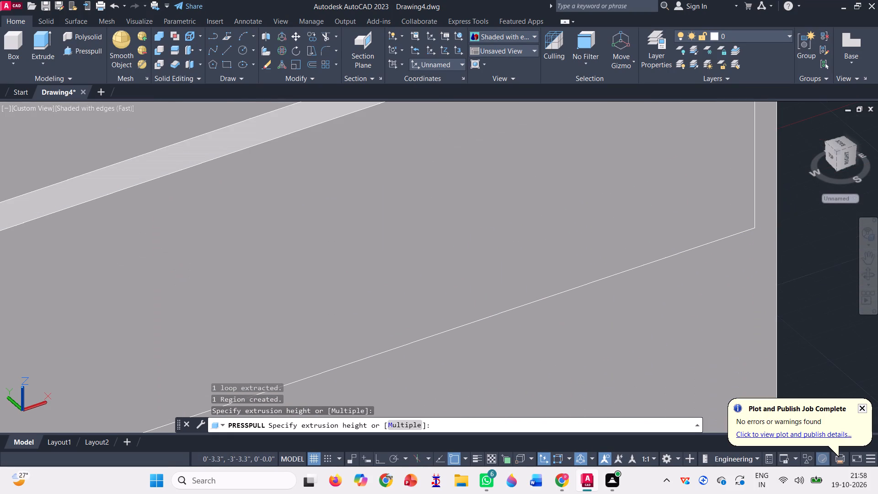
pyautogui.click(776, 217)
# Presspull the raised end face of the side outer wall at the far corner back to the staircase's side wall, and finish the command.
pyautogui.scroll(-4, 753, 234)
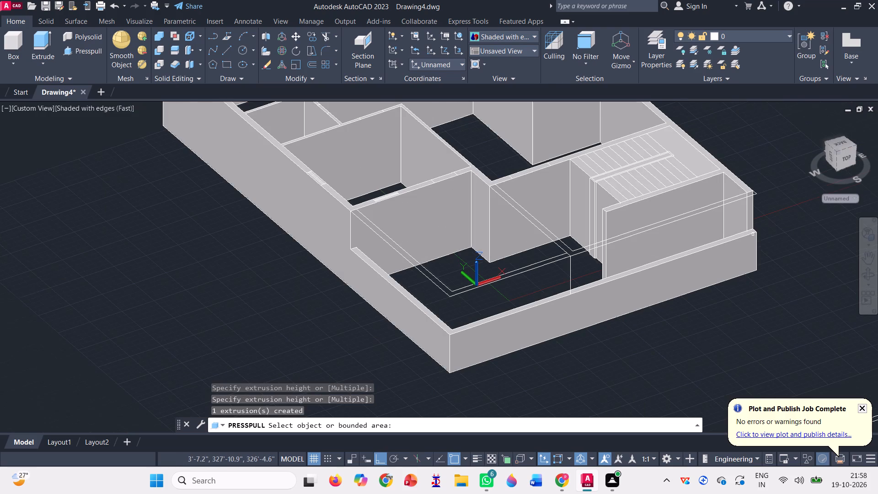
pyautogui.scroll(3, 742, 182)
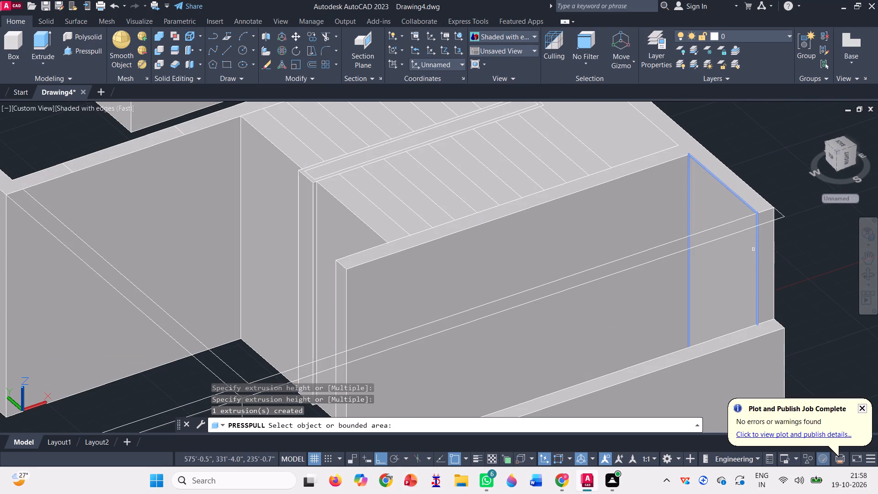
pyautogui.click(764, 260)
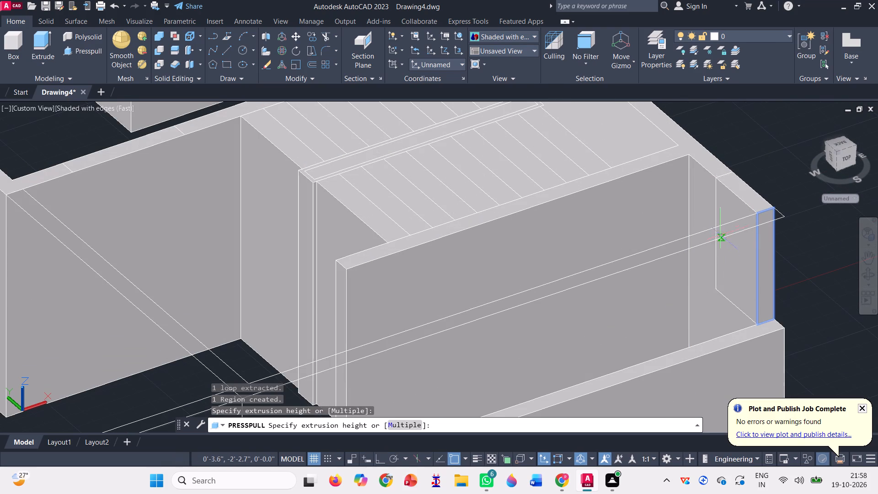
pyautogui.scroll(3, 691, 165)
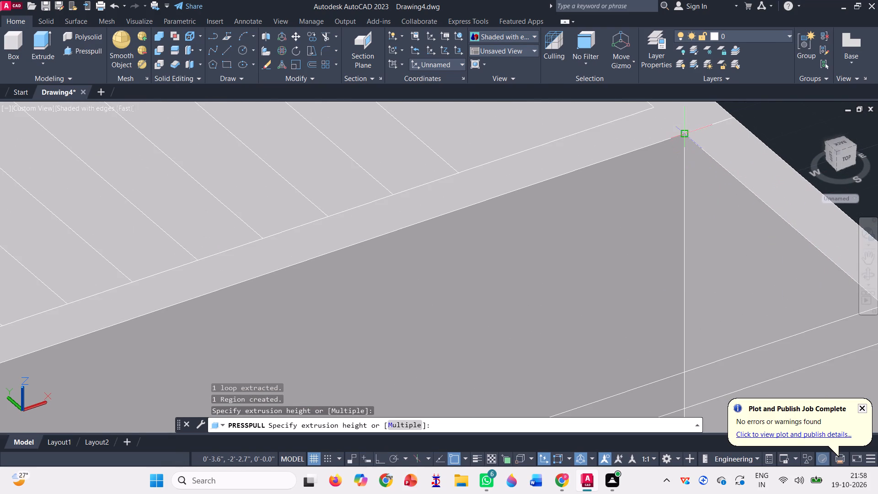
pyautogui.click(686, 134)
pyautogui.scroll(-3, 687, 198)
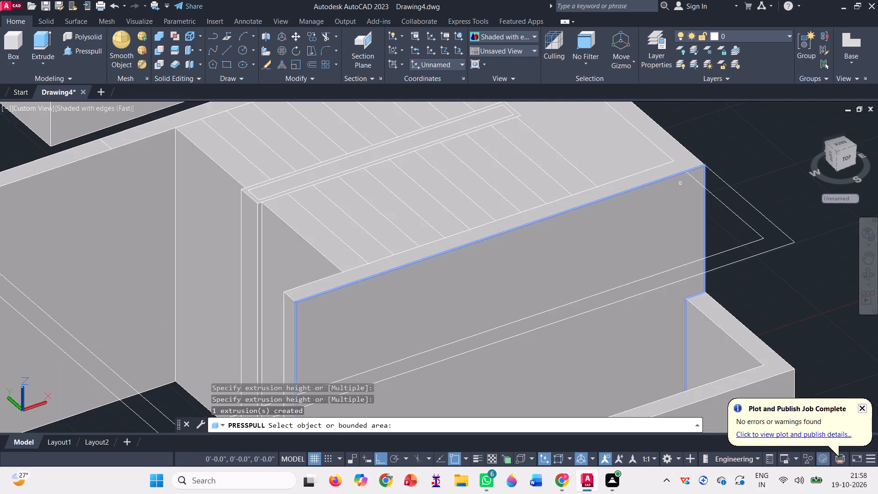
pyautogui.scroll(-3, 680, 179)
pyautogui.press('Escape')
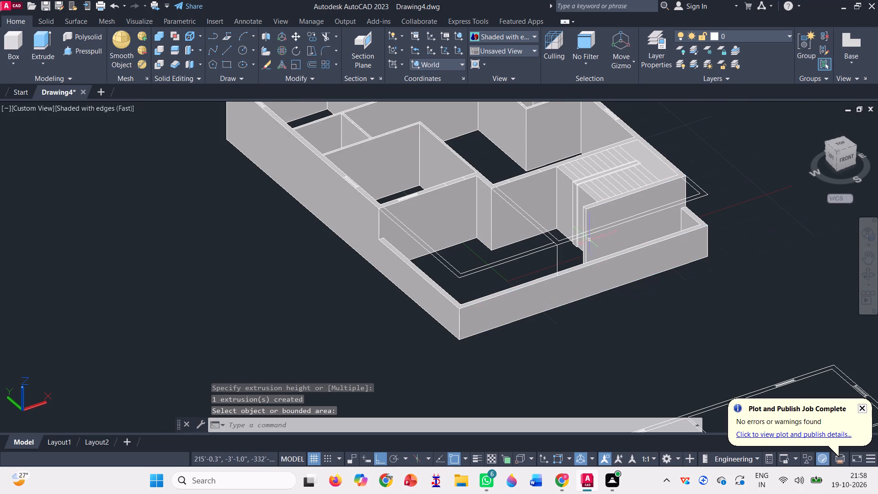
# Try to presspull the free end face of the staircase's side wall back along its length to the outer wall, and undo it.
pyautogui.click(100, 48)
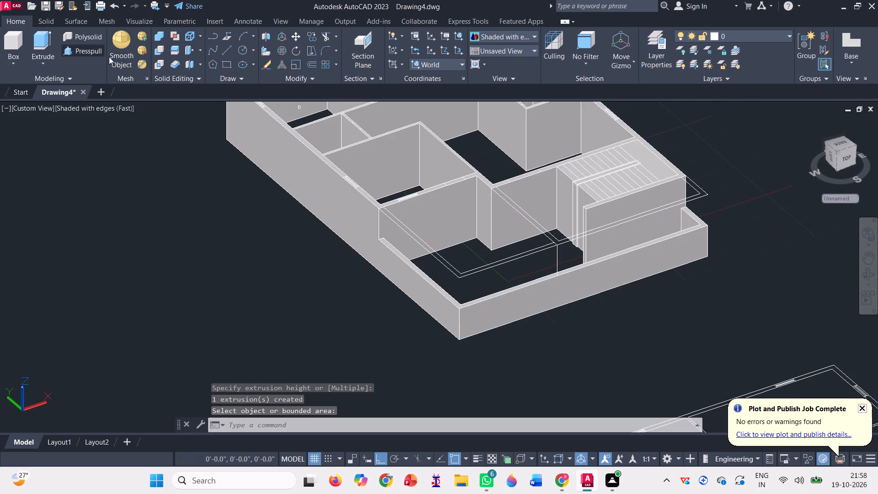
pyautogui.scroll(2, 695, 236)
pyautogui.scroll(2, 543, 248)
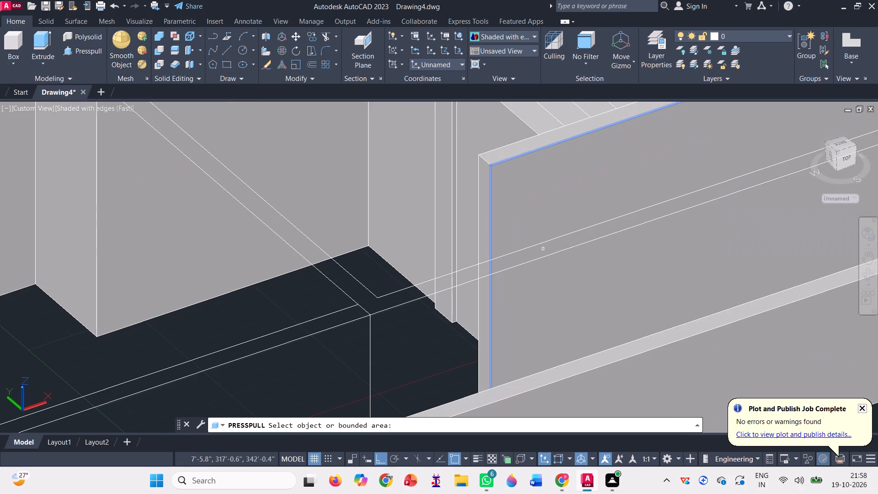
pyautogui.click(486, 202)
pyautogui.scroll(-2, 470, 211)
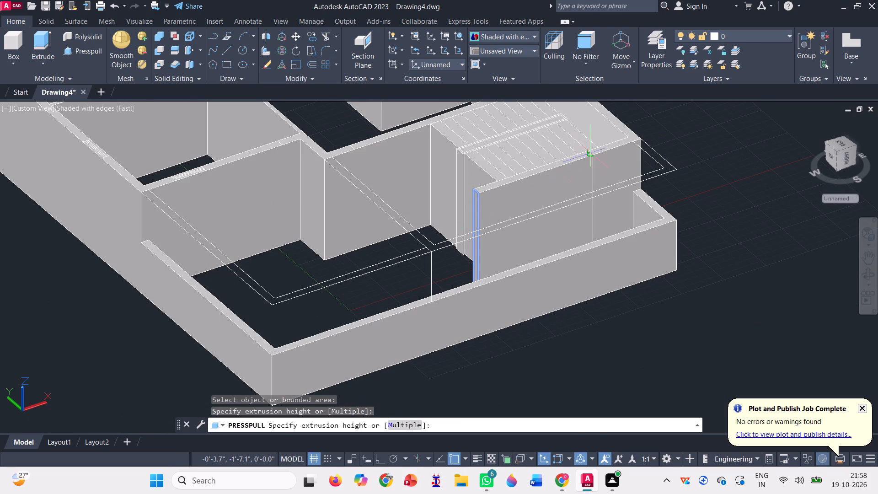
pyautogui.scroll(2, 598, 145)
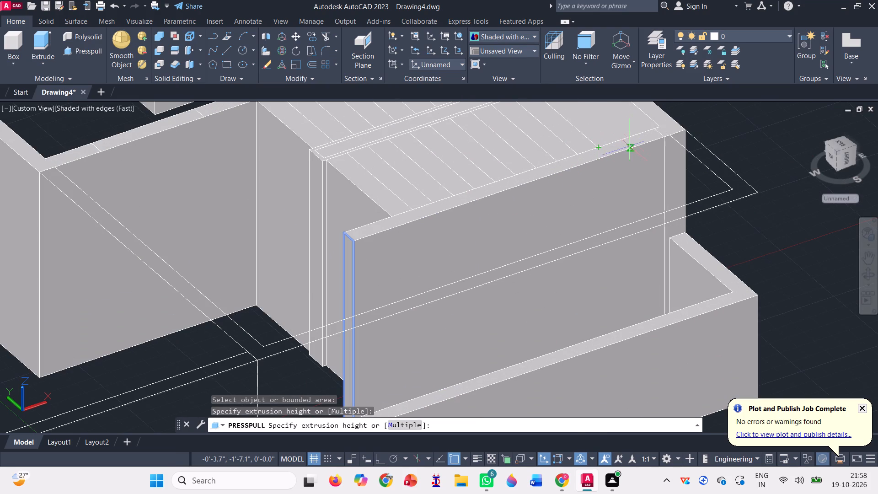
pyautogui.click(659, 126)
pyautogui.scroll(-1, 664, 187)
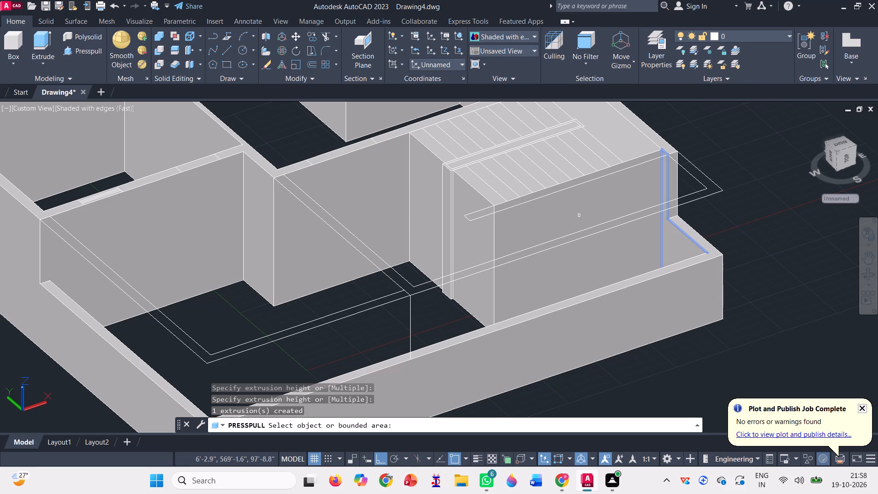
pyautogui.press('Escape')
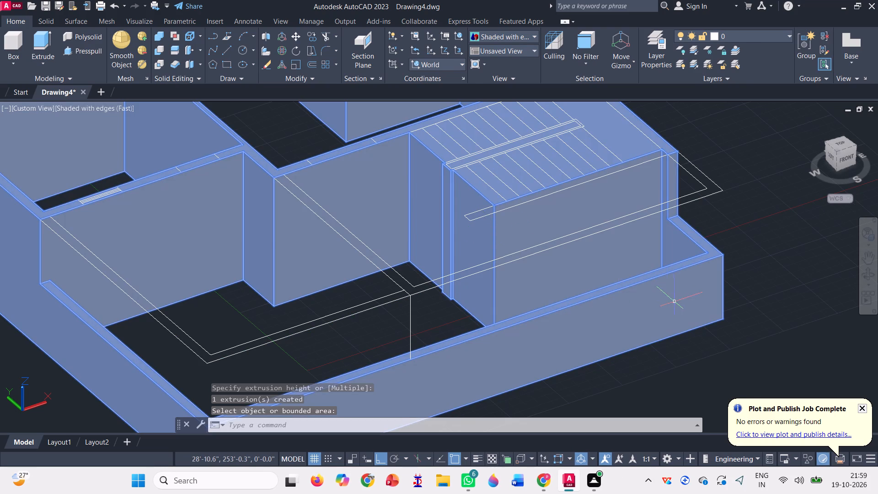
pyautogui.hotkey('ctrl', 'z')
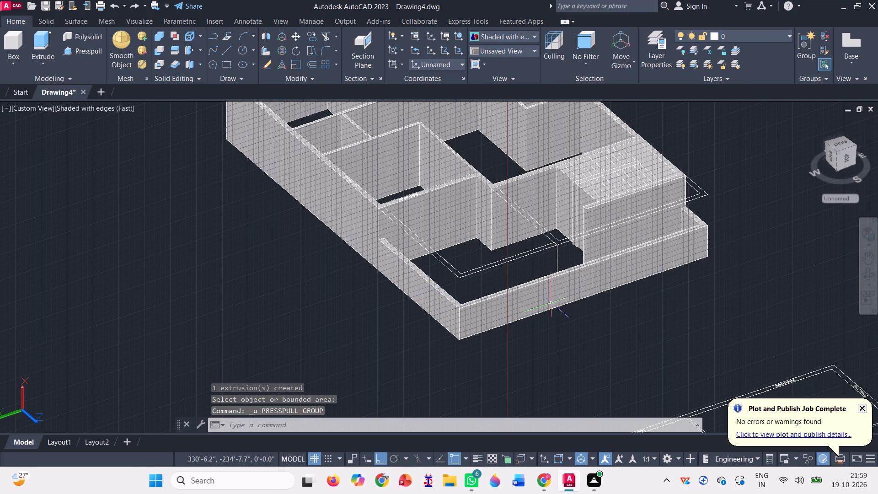
# Set the model view to SW Isometric.
pyautogui.scroll(1, 723, 188)
pyautogui.scroll(-1, 512, 282)
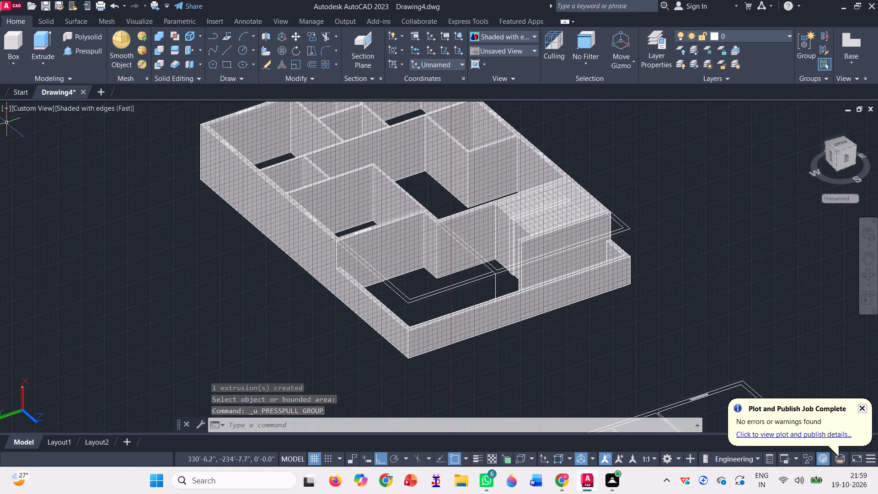
pyautogui.click(37, 108)
pyautogui.click(74, 137)
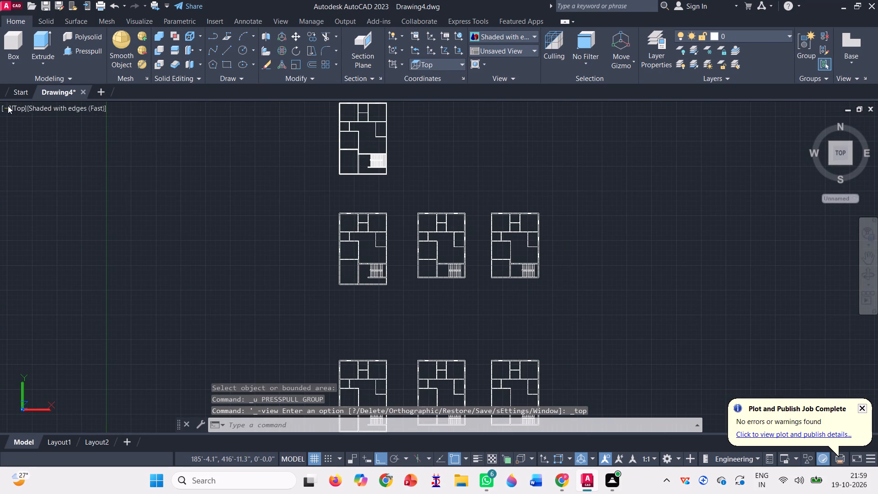
pyautogui.click(14, 106)
pyautogui.click(25, 107)
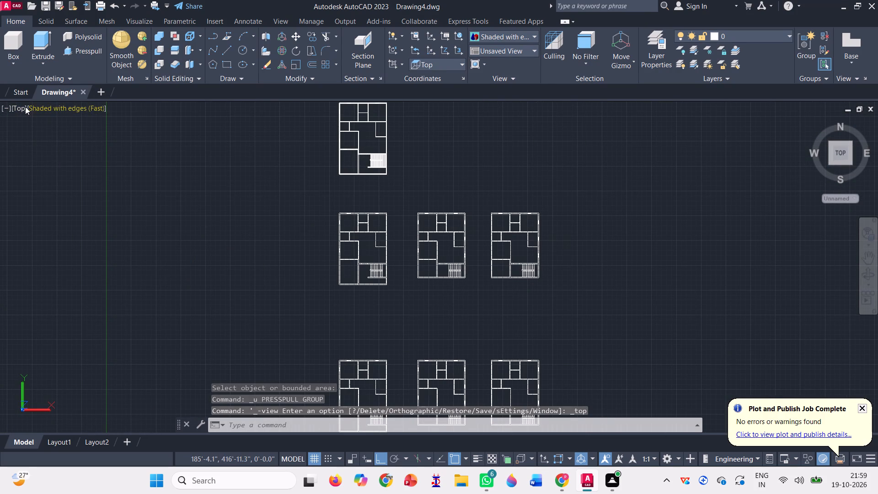
pyautogui.click(22, 106)
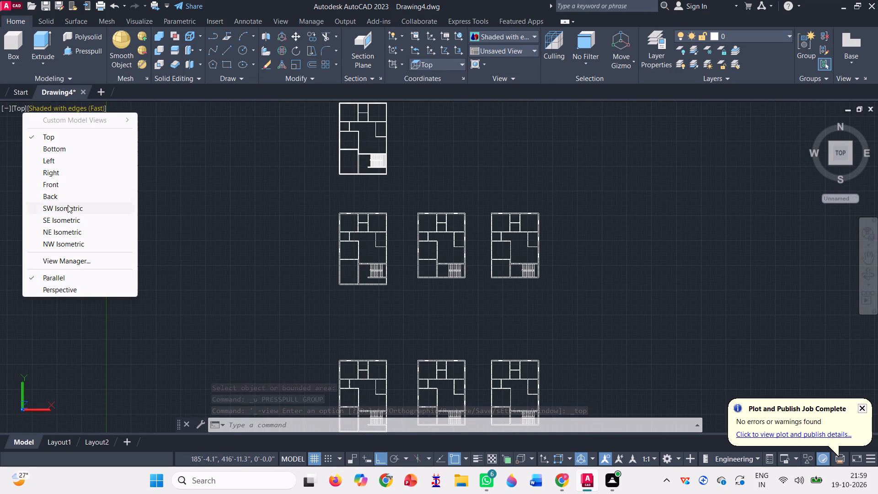
pyautogui.click(68, 206)
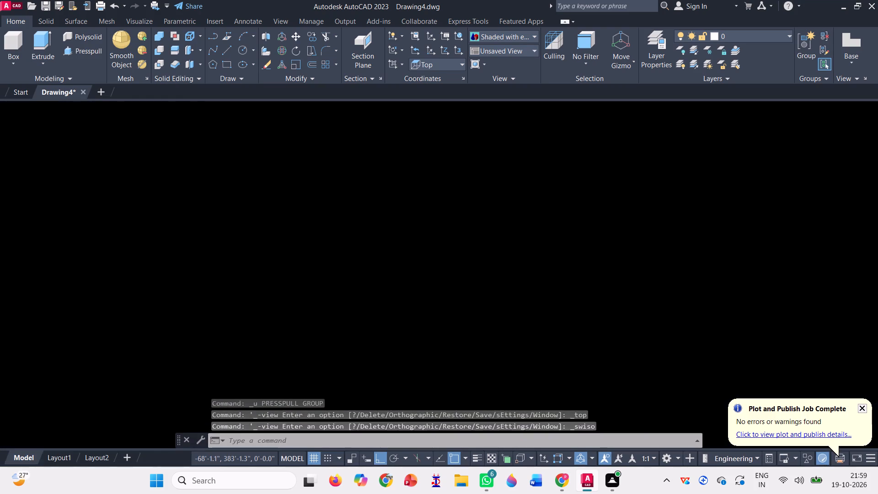
# Presspull the free end face of the staircase's side wall back along its length, stopping just short of the outer wall.
pyautogui.scroll(3, 173, 237)
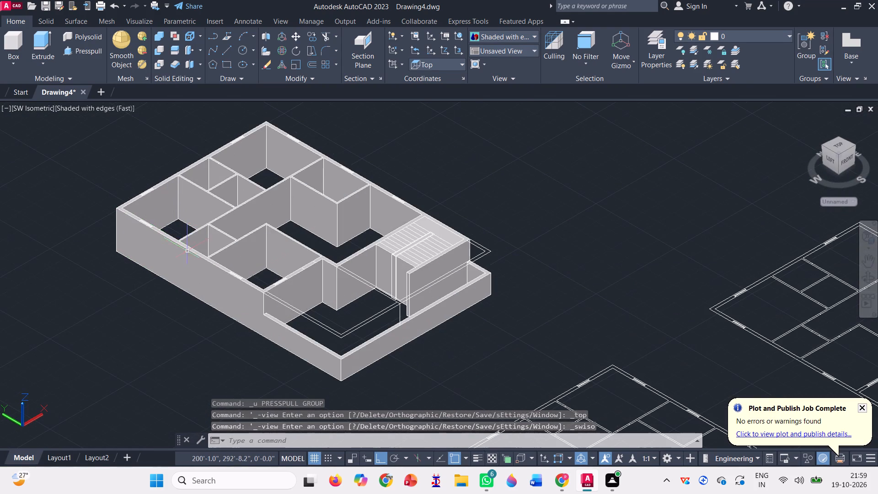
pyautogui.scroll(2, 415, 269)
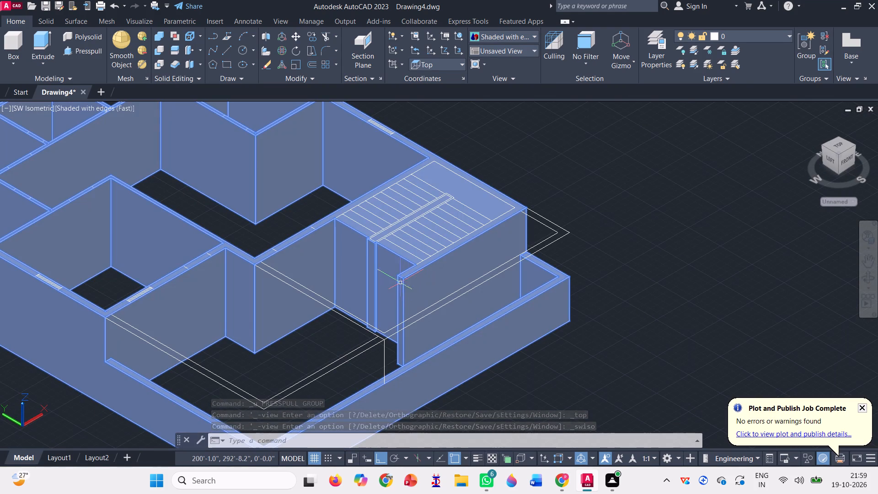
pyautogui.click(96, 49)
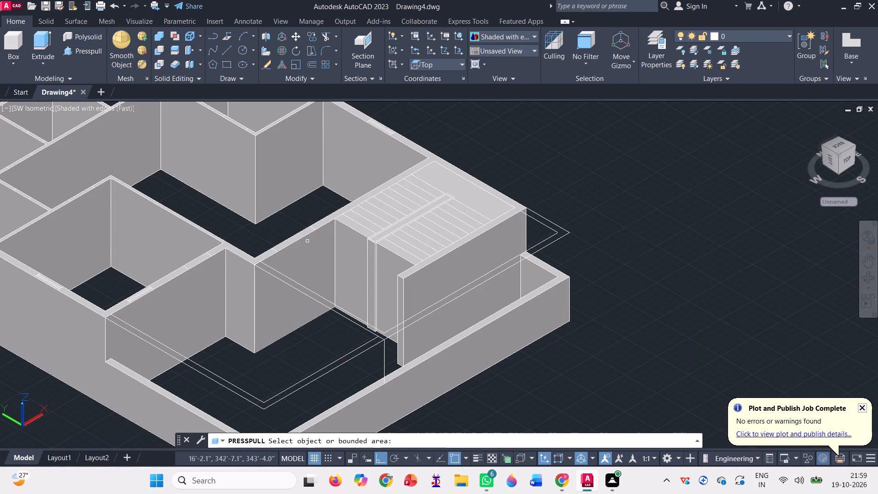
pyautogui.scroll(2, 428, 268)
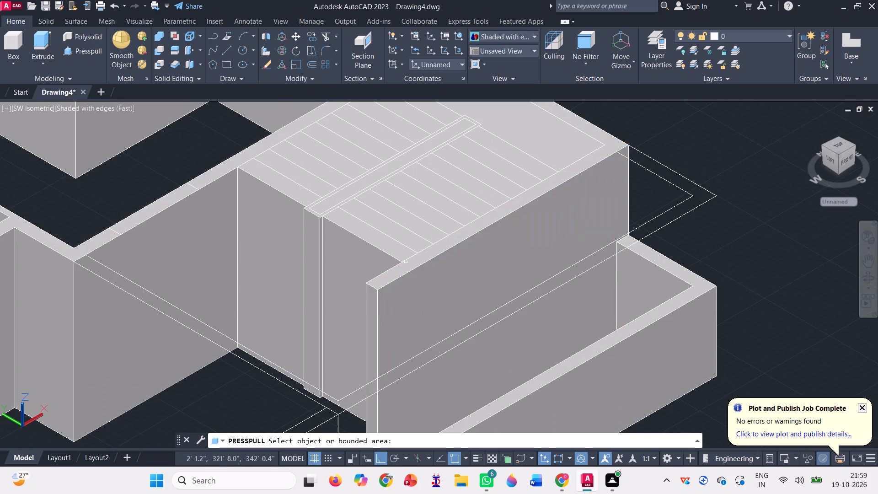
pyautogui.scroll(-1, 422, 245)
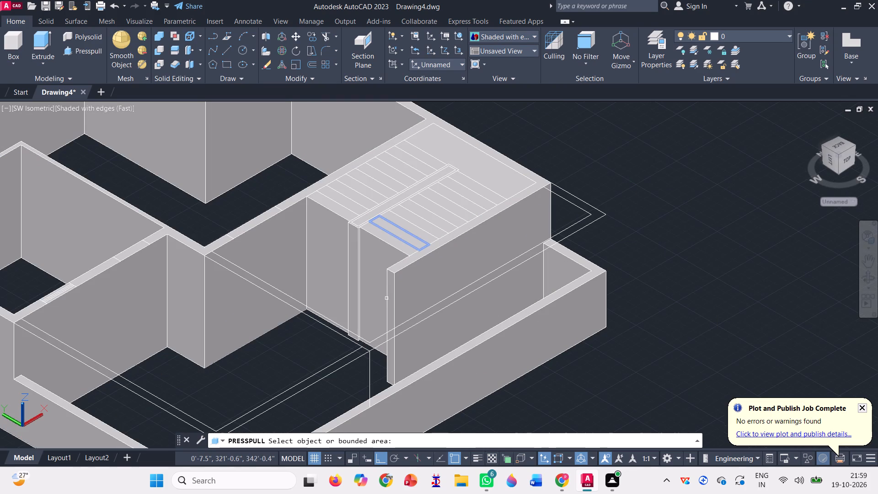
pyautogui.scroll(2, 390, 301)
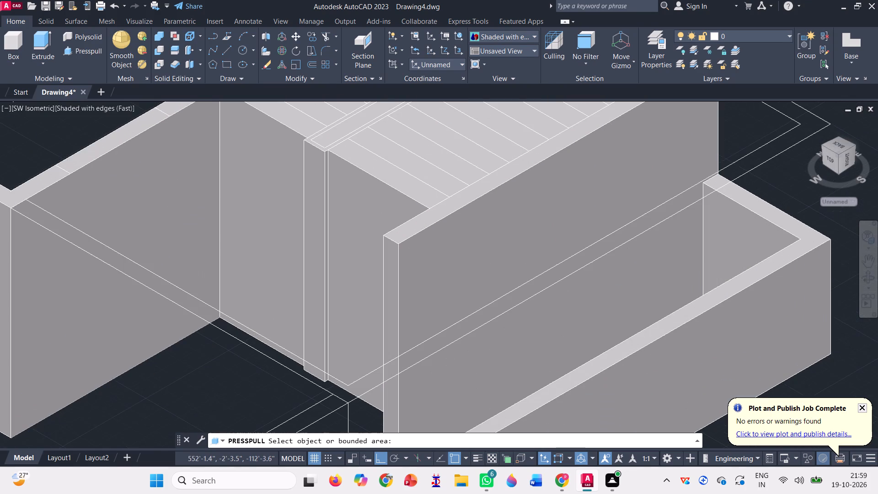
pyautogui.click(391, 306)
pyautogui.scroll(-1, 445, 284)
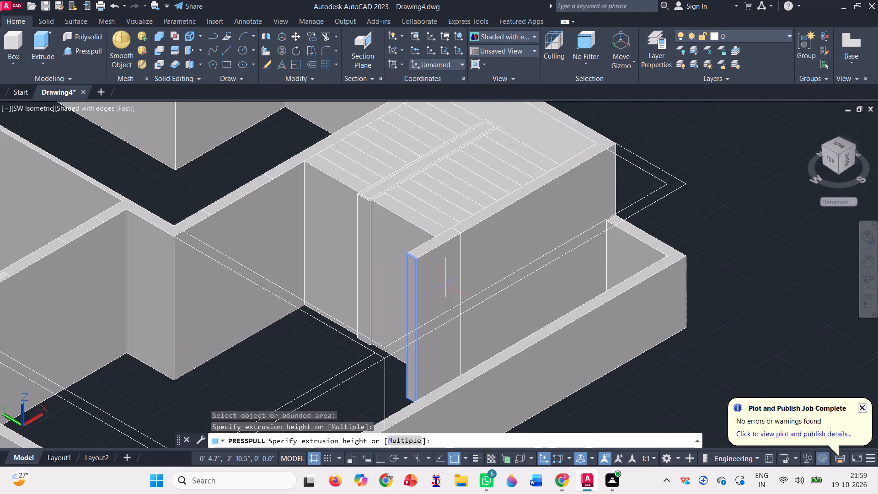
pyautogui.click(564, 218)
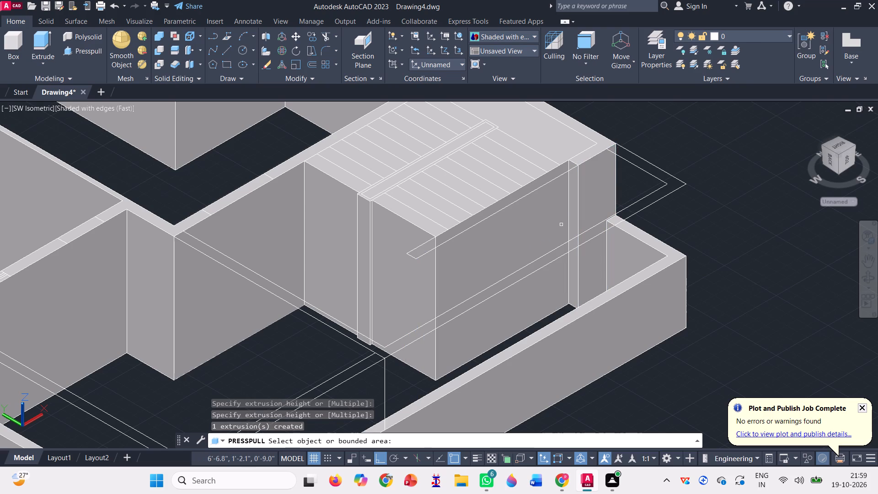
pyautogui.press('Escape')
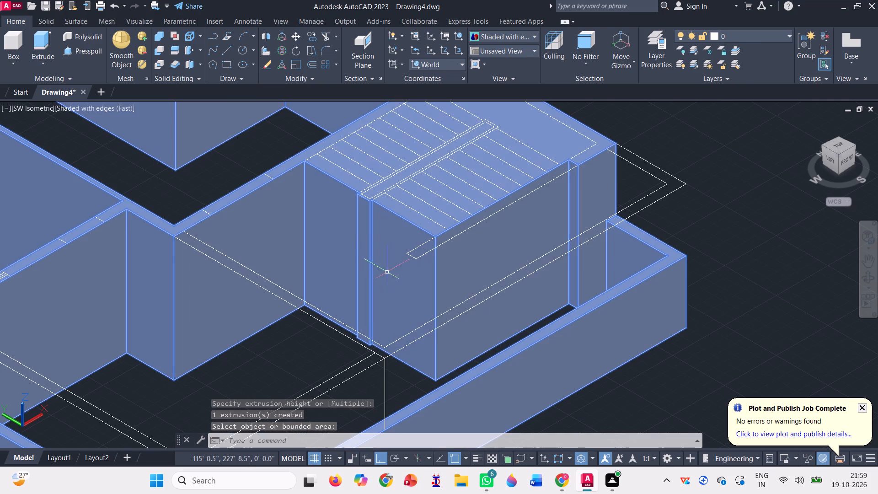
# Draw a vertical line down the staircase block's free front corner edge, from its top corner to its bottom corner.
pyautogui.scroll(-2, 349, 262)
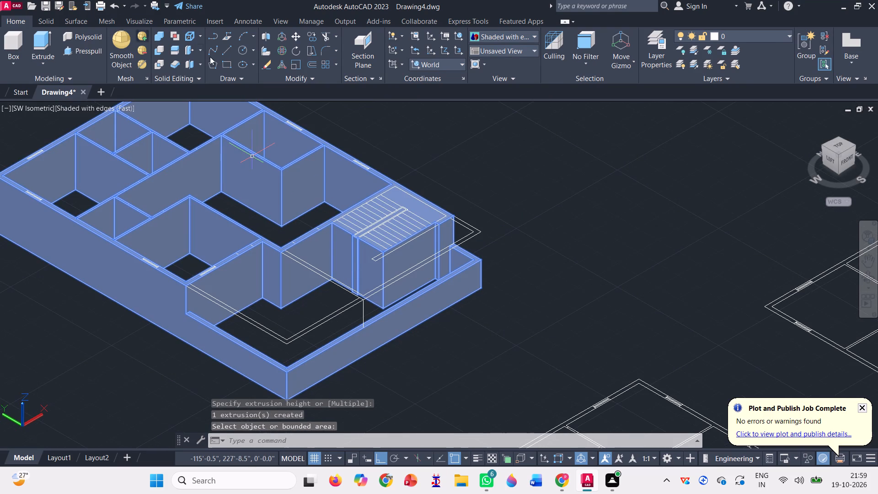
pyautogui.click(231, 50)
pyautogui.scroll(3, 388, 267)
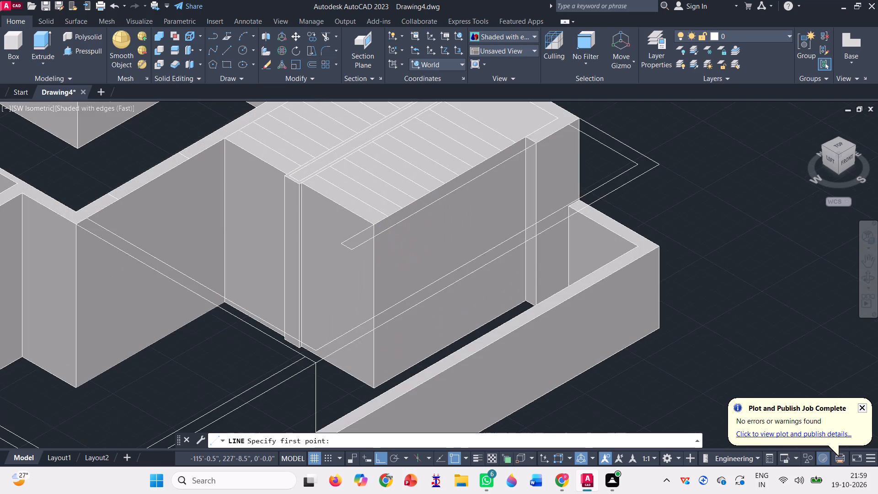
pyautogui.scroll(3, 372, 223)
pyautogui.click(372, 221)
pyautogui.scroll(-2, 401, 171)
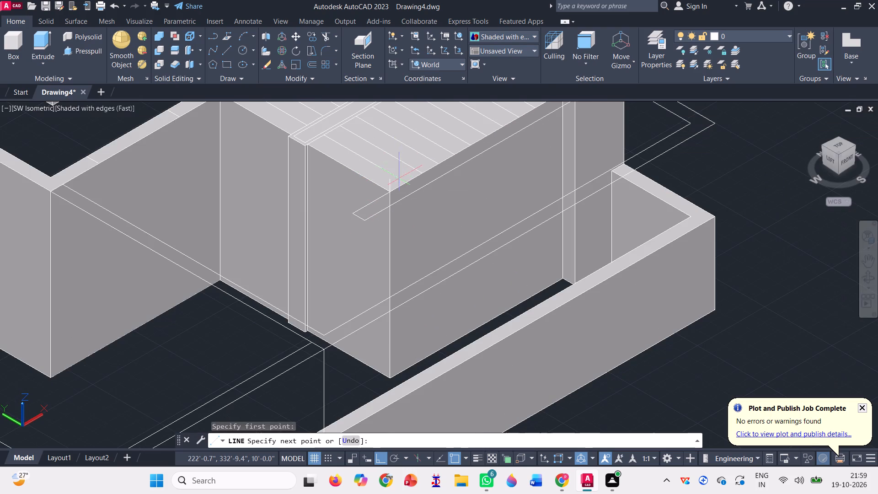
pyautogui.click(390, 378)
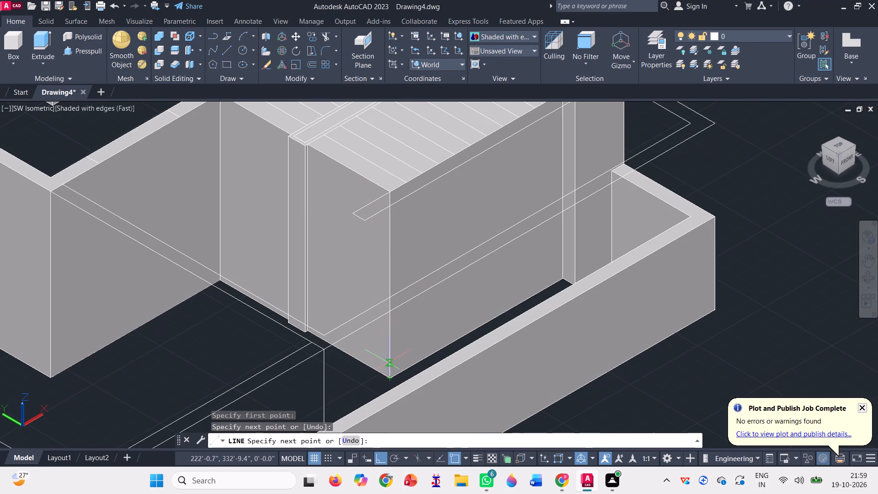
pyautogui.press('space')
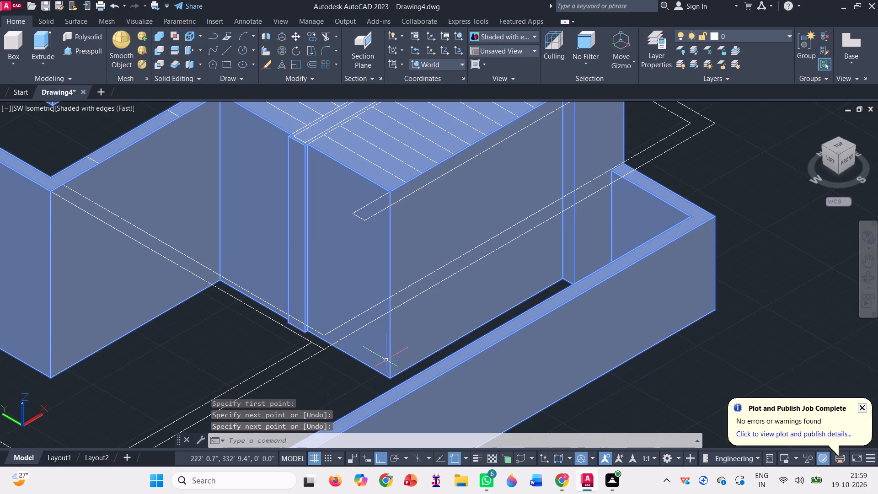
# Draw a line about 22' long from the midpoint of the staircase block's corner edge, parallel to its long side and past the outer wall.
pyautogui.click(229, 49)
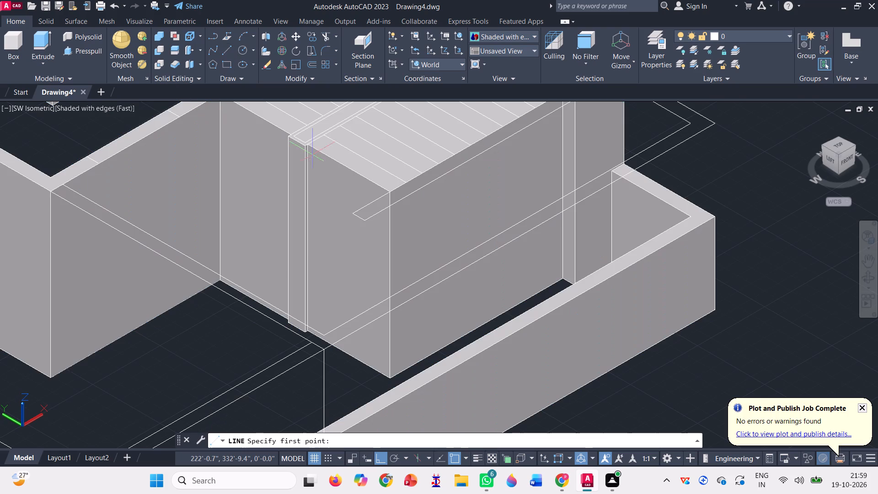
pyautogui.click(392, 282)
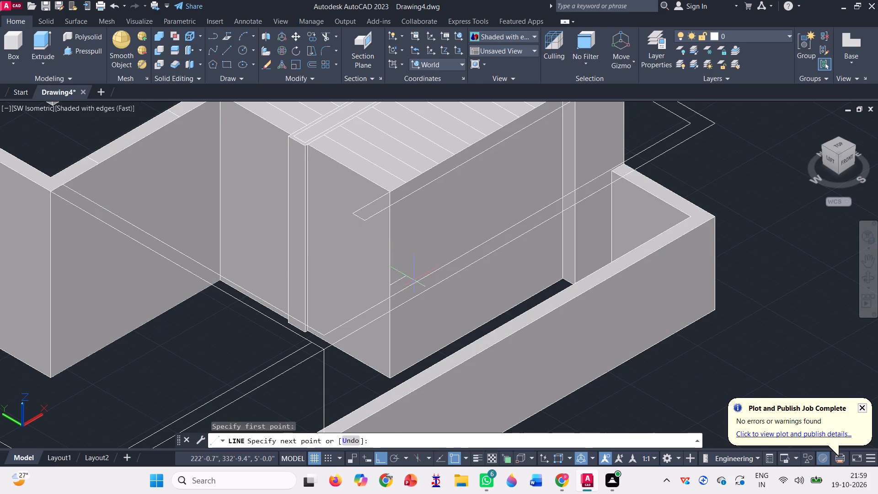
pyautogui.scroll(-2, 482, 279)
pyautogui.click(582, 200)
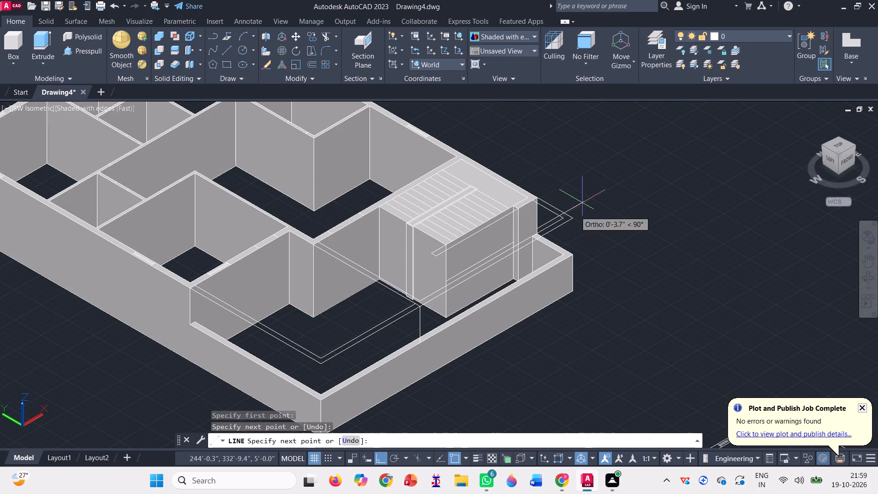
pyautogui.press('space')
pyautogui.scroll(3, 469, 278)
pyautogui.scroll(-3, 374, 272)
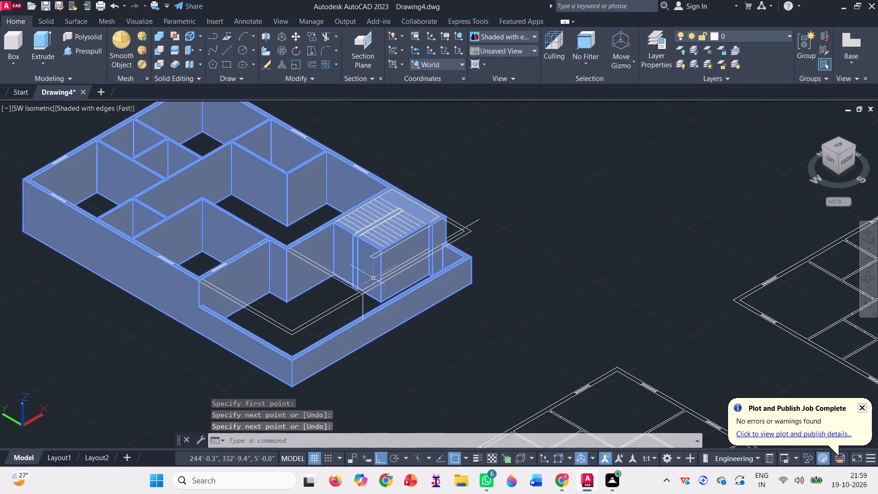
# Erase the two floor-plan outline rectangles that overhang the lowered corner area of the 3D model.
pyautogui.click(296, 340)
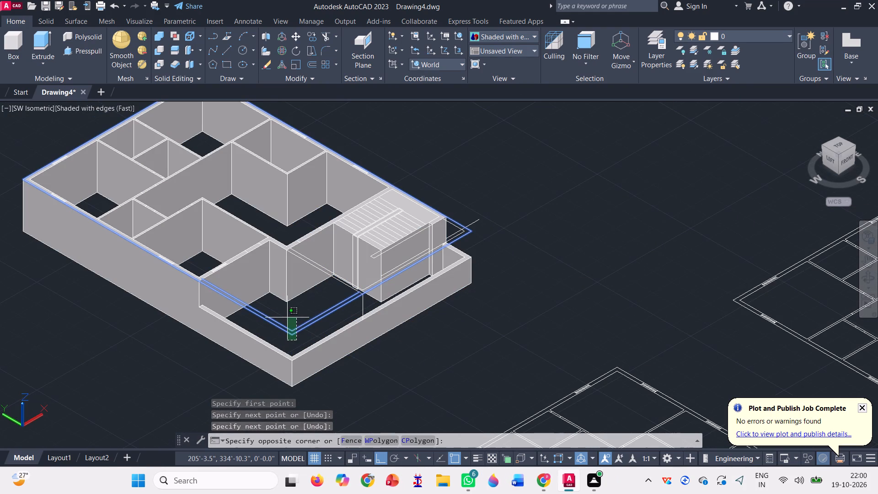
pyautogui.click(287, 317)
pyautogui.press('Delete')
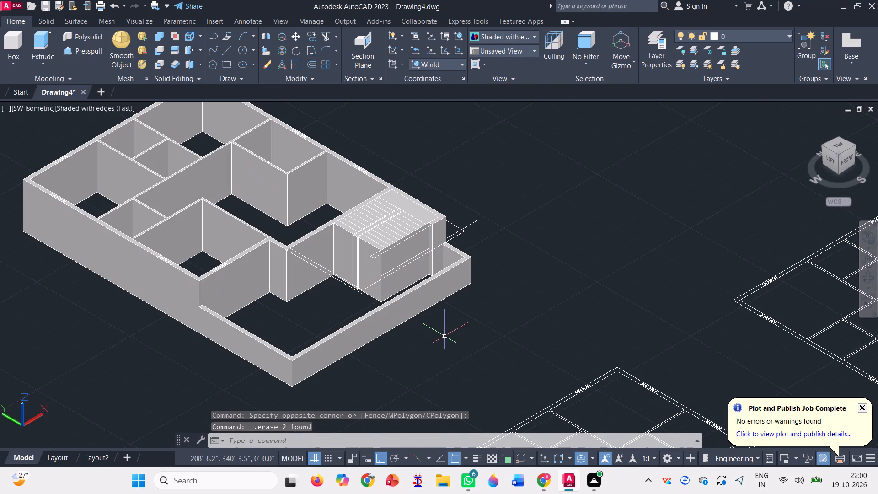
# Erase three leftover plan lines around the staircase block: the upper partition line, the long line beside the block and the short line beyond it.
pyautogui.scroll(2, 399, 263)
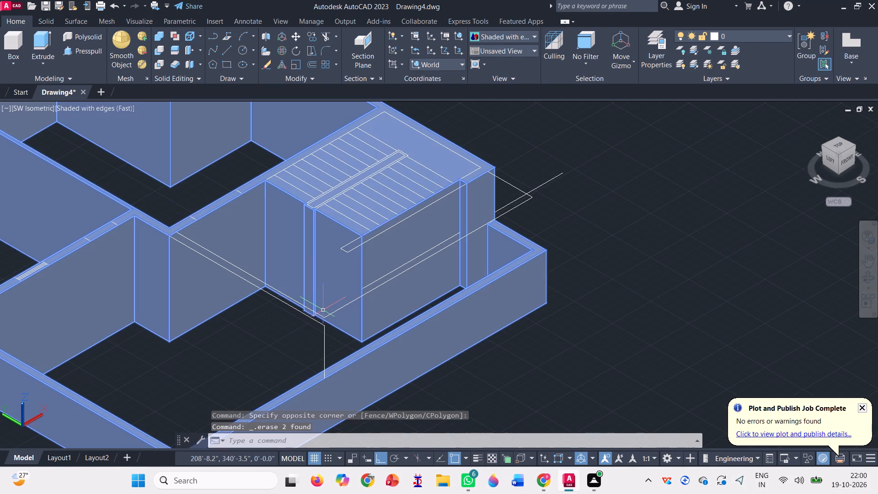
pyautogui.click(322, 316)
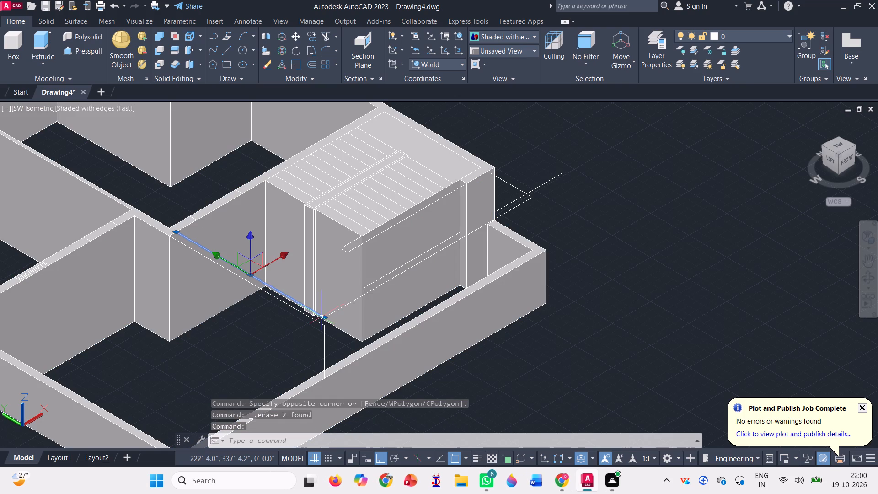
pyautogui.press('Delete')
pyautogui.scroll(3, 327, 316)
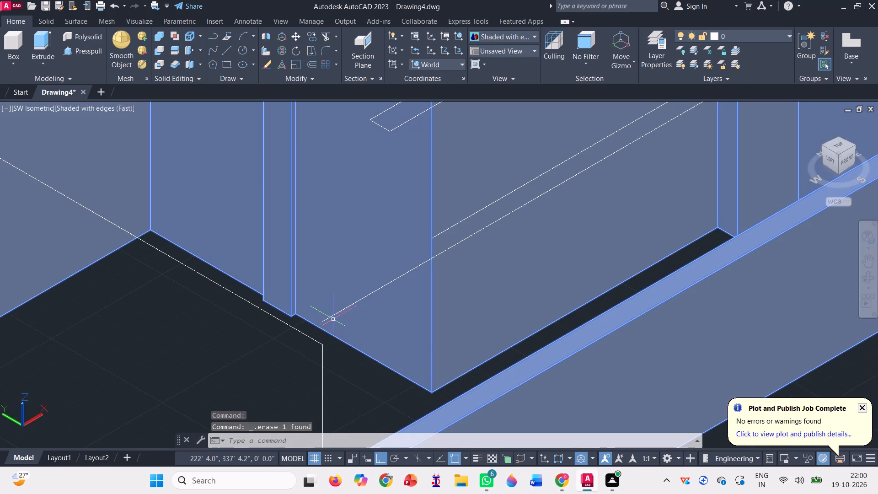
pyautogui.click(330, 317)
pyautogui.scroll(-2, 334, 324)
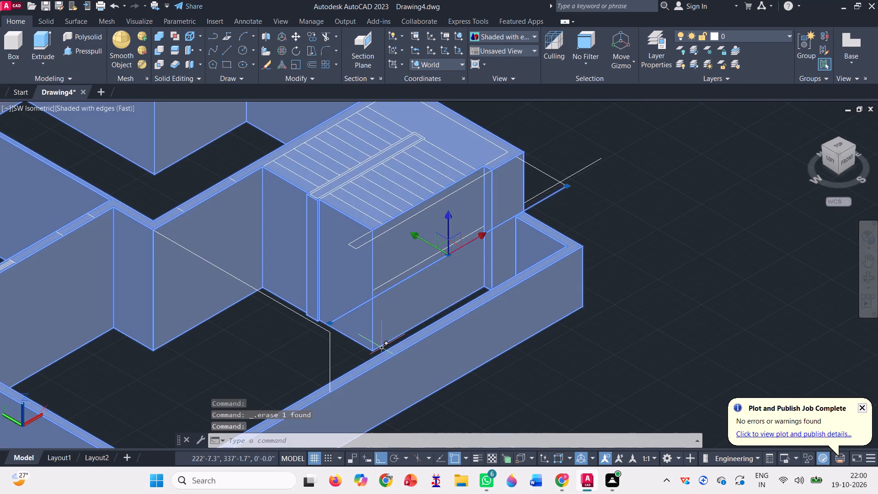
pyautogui.press('Delete')
pyautogui.scroll(2, 535, 163)
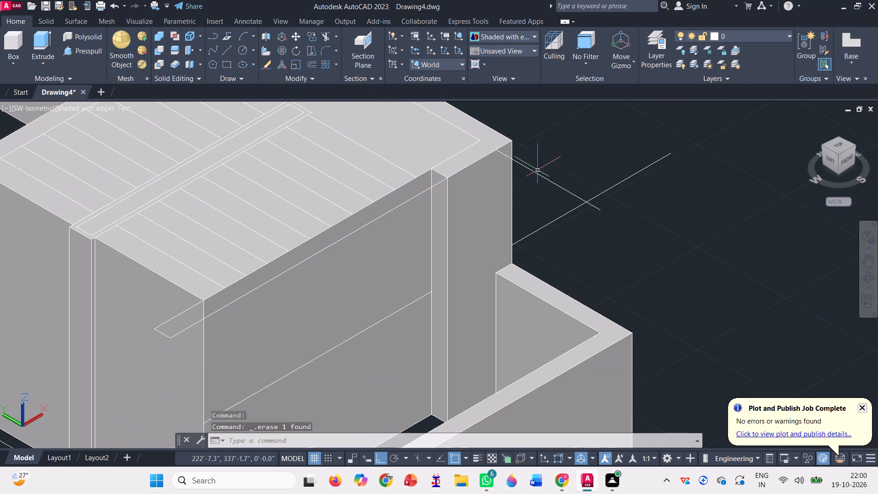
pyautogui.click(541, 174)
pyautogui.press('Delete')
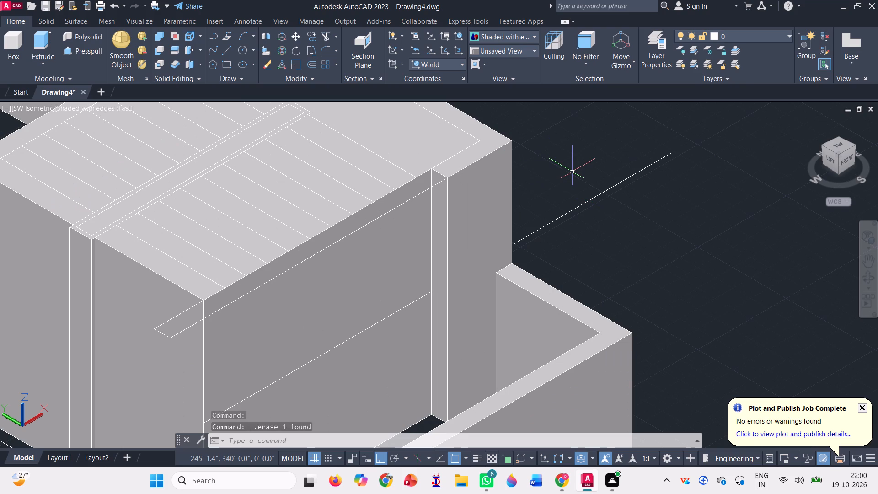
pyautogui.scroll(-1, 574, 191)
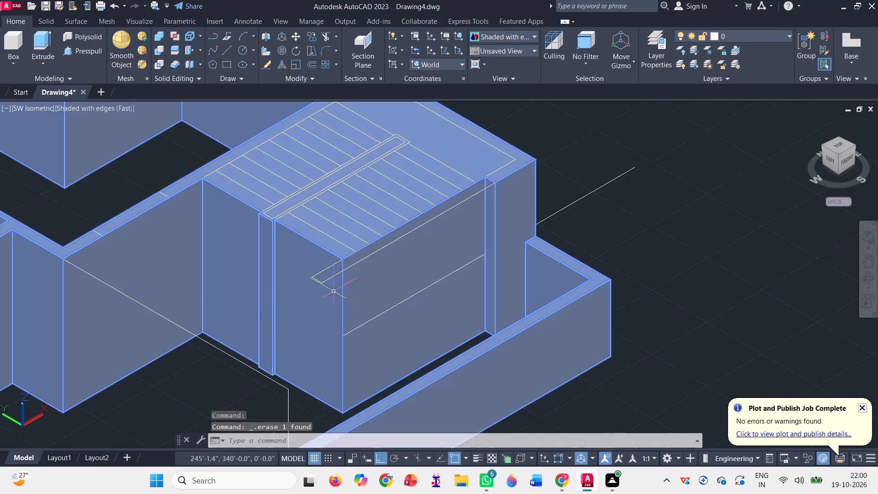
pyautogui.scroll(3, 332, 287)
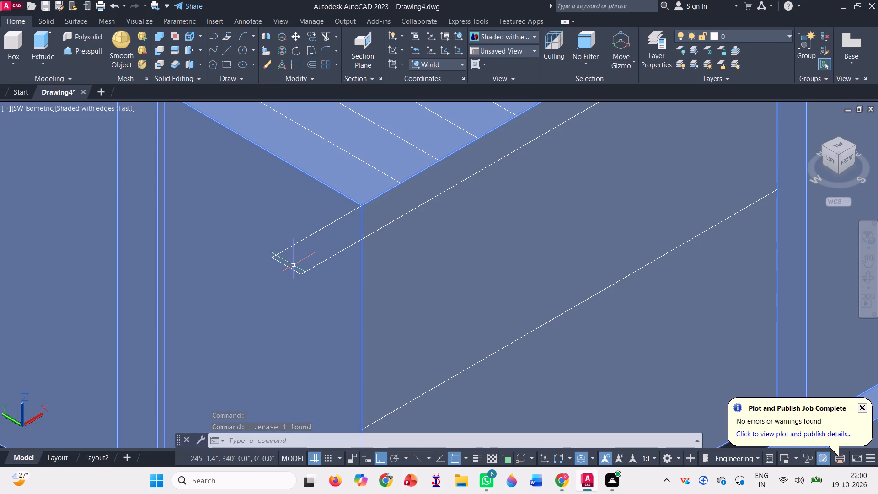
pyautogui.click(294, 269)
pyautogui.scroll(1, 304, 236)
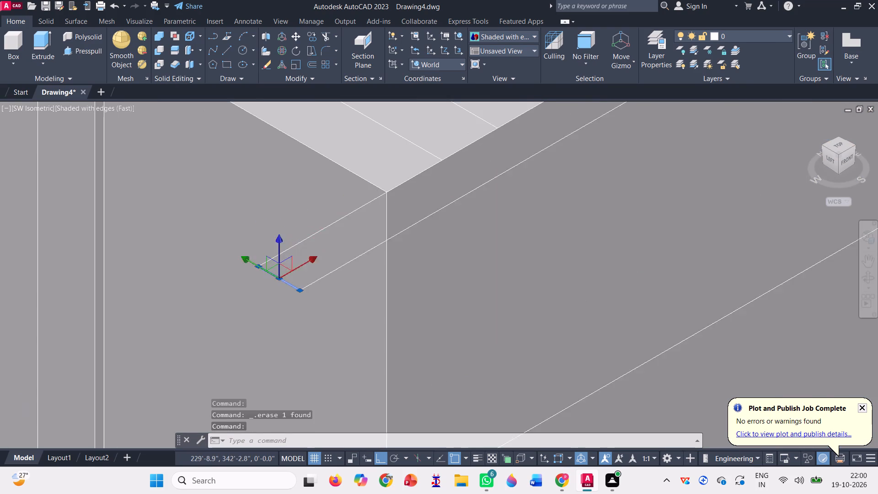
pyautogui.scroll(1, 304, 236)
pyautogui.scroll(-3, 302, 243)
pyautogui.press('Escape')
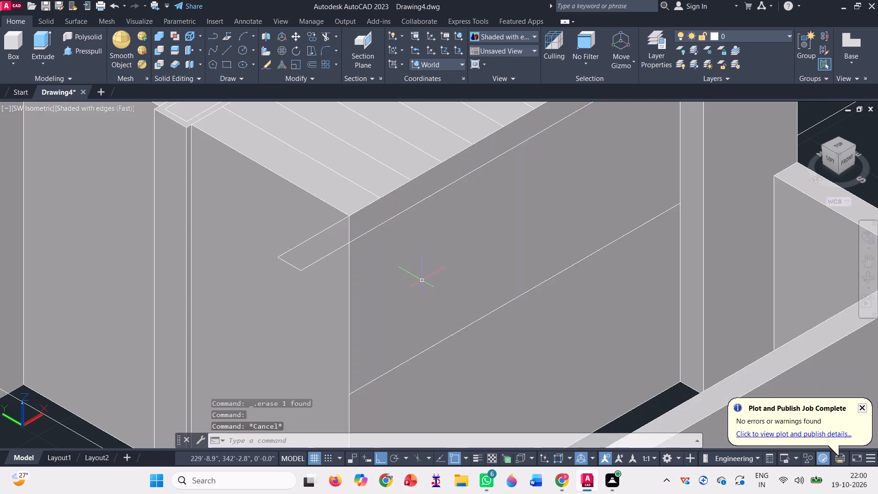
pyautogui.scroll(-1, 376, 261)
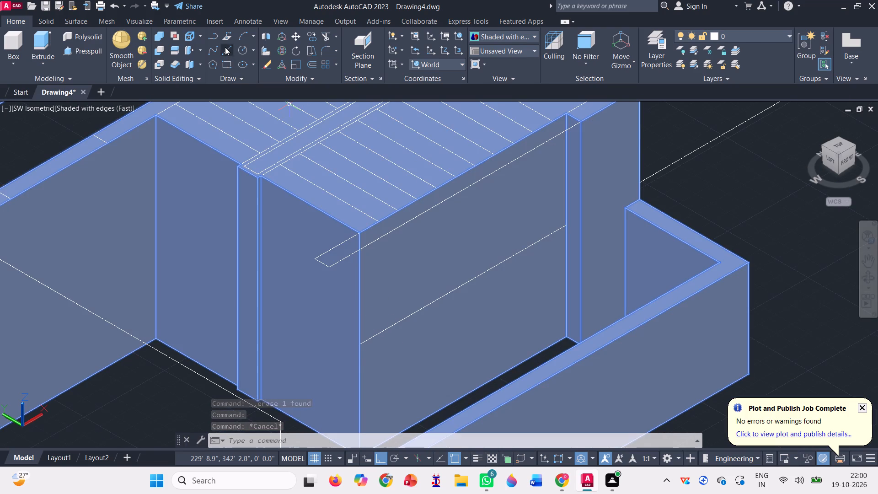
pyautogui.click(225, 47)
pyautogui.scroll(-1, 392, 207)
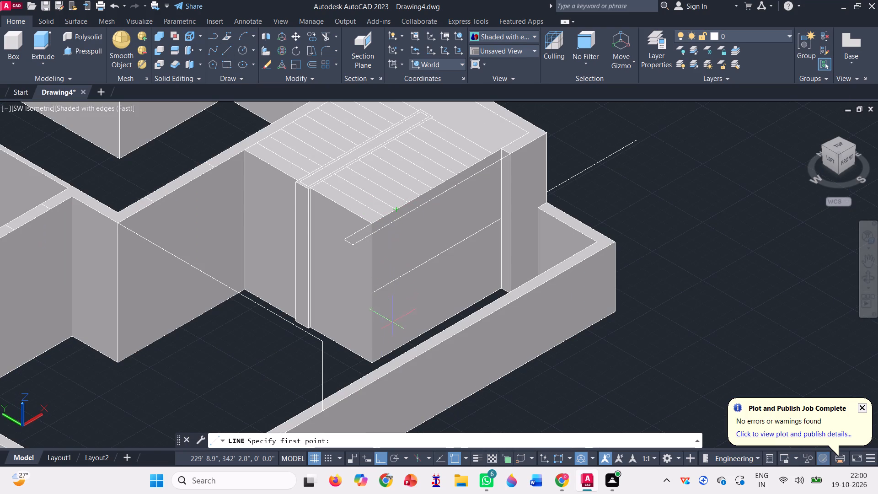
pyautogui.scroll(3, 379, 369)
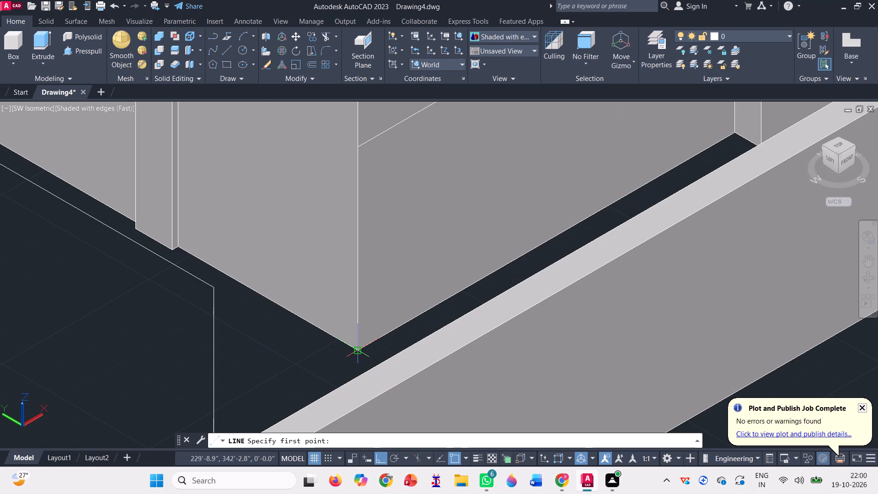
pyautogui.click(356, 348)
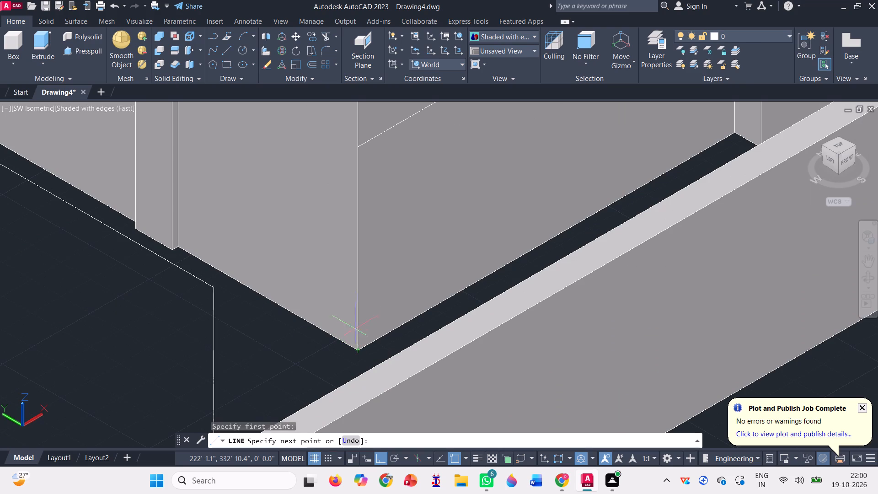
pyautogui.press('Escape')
# Copy the vertical line at the staircase block's front corner edge to the ends of the first five tread lines, at 1' intervals.
pyautogui.scroll(-2, 306, 370)
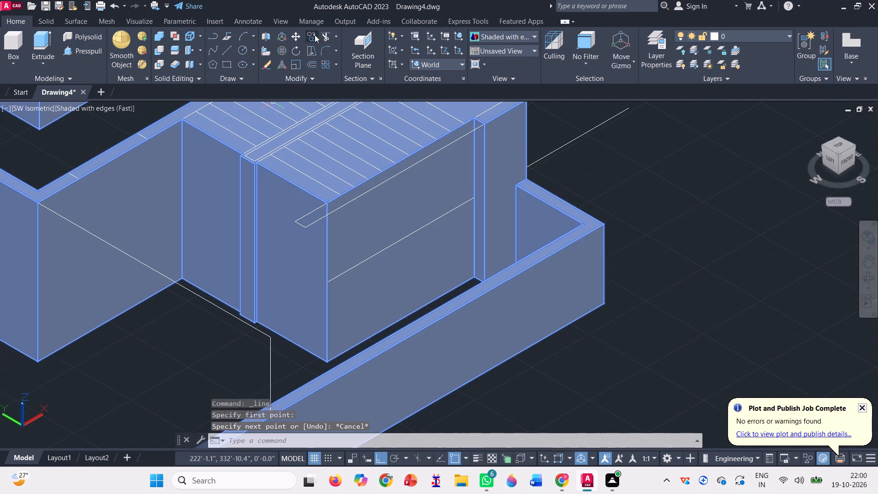
pyautogui.click(311, 35)
pyautogui.scroll(1, 324, 240)
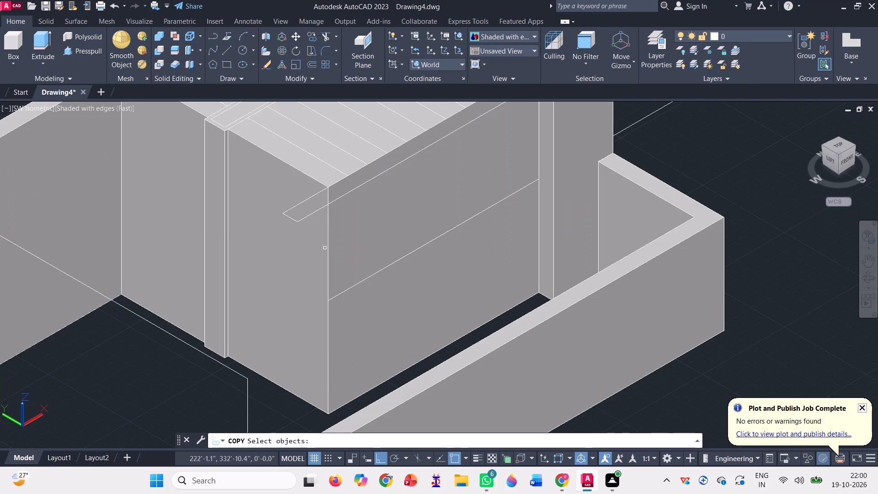
pyautogui.click(329, 251)
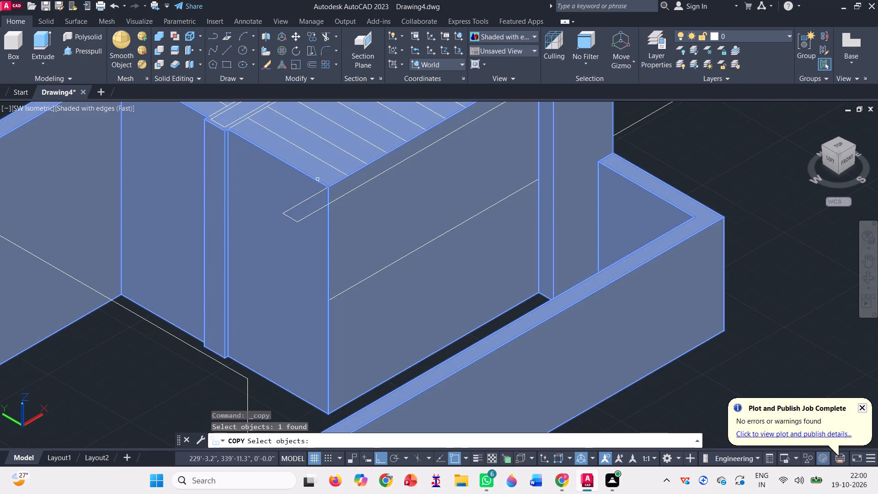
pyautogui.press('space')
pyautogui.click(328, 187)
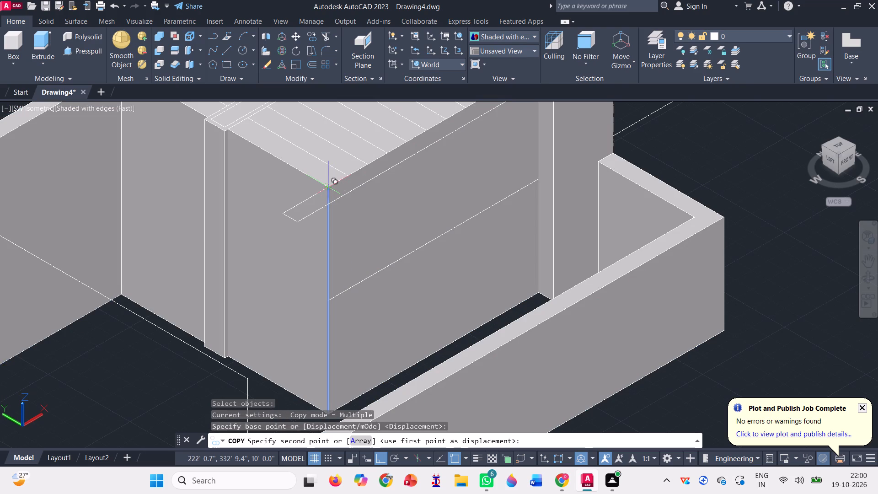
pyautogui.scroll(3, 351, 170)
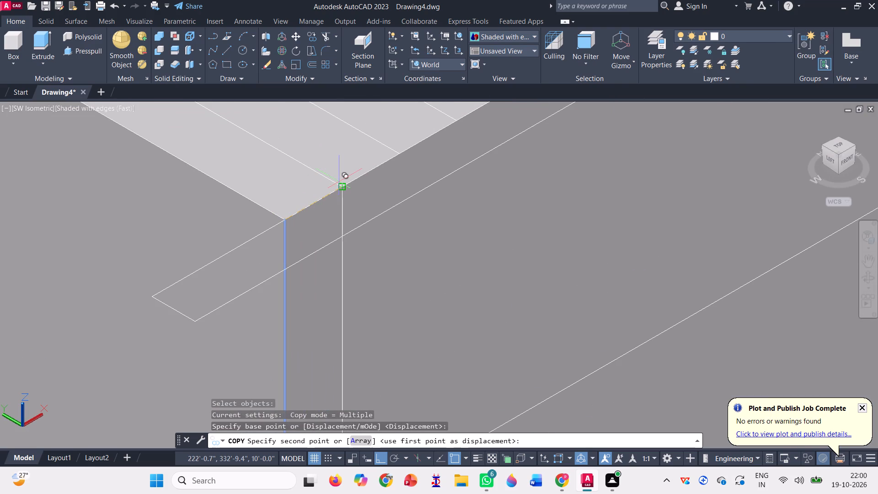
pyautogui.click(339, 185)
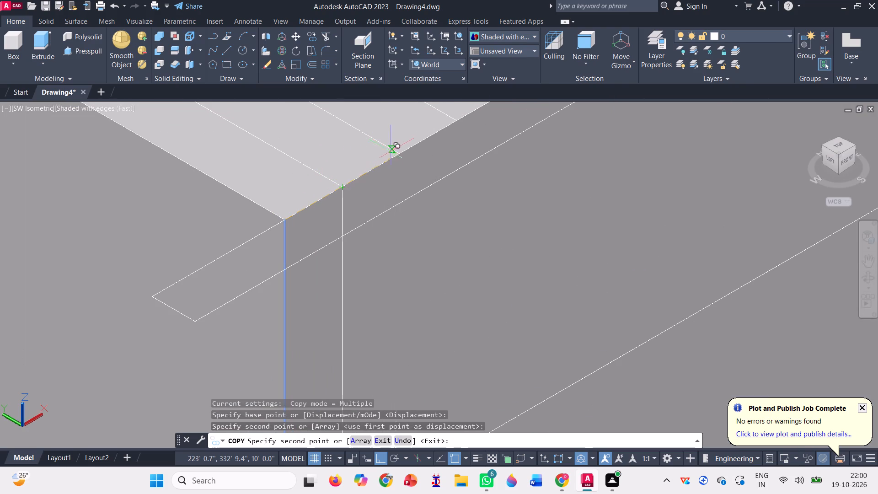
pyautogui.click(398, 151)
pyautogui.scroll(-2, 373, 198)
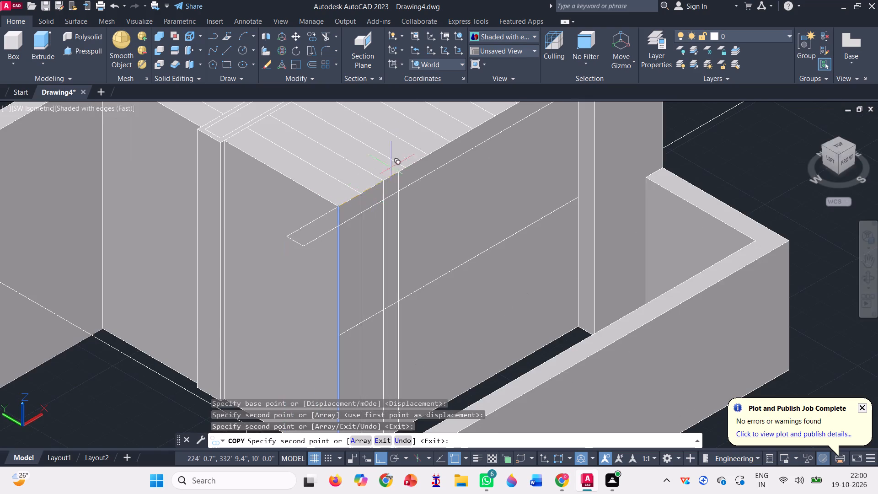
pyautogui.scroll(3, 411, 149)
pyautogui.click(396, 203)
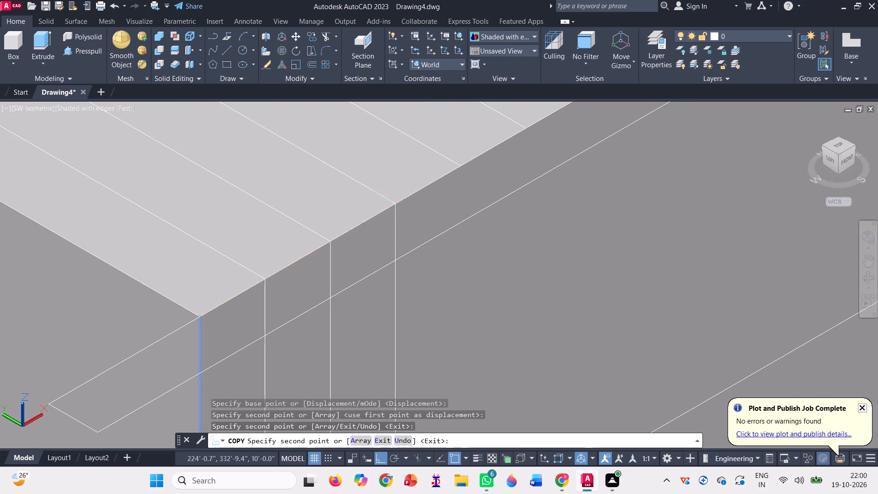
pyautogui.click(460, 163)
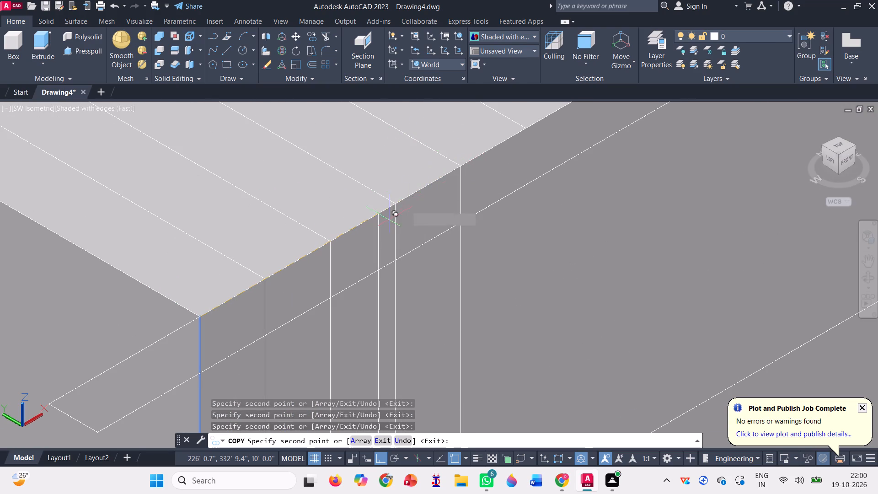
pyautogui.scroll(-2, 384, 223)
pyautogui.scroll(3, 435, 176)
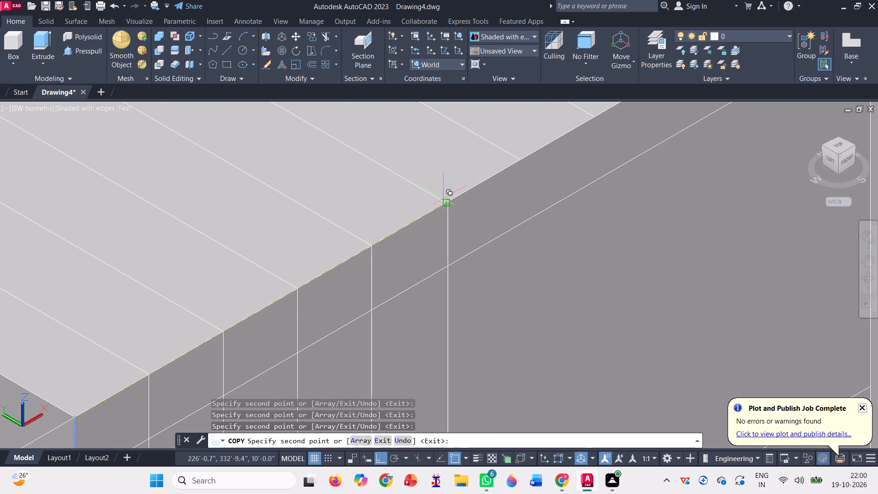
pyautogui.click(444, 203)
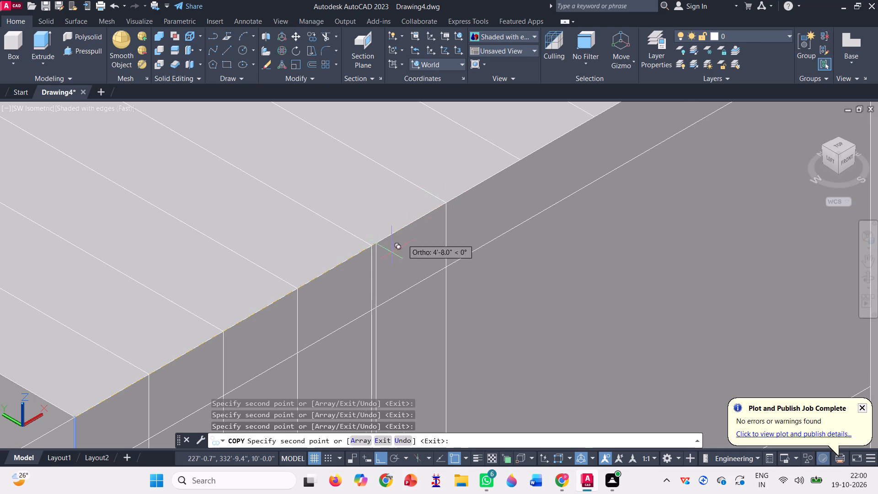
# Place five more copies of the vertical line at the remaining tread line ends along the block's long top edge, 1' apart.
pyautogui.scroll(-1, 383, 259)
pyautogui.scroll(3, 478, 204)
pyautogui.click(460, 189)
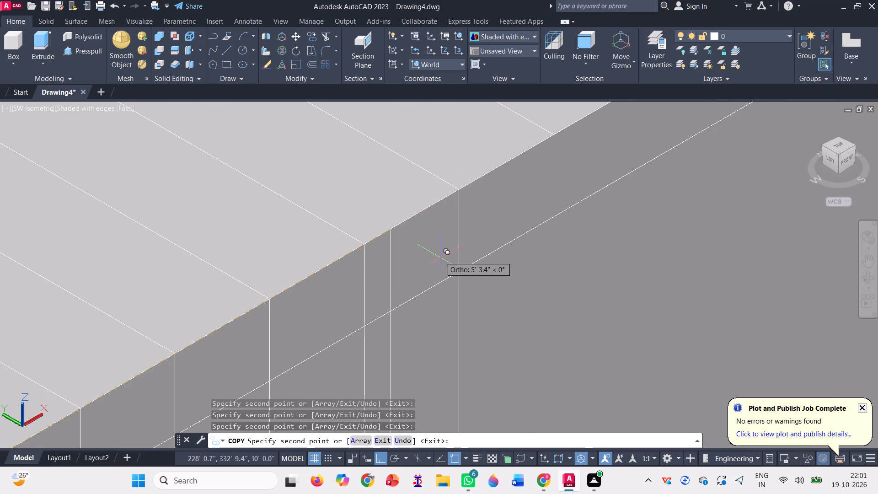
pyautogui.scroll(-1, 440, 258)
pyautogui.scroll(2, 514, 177)
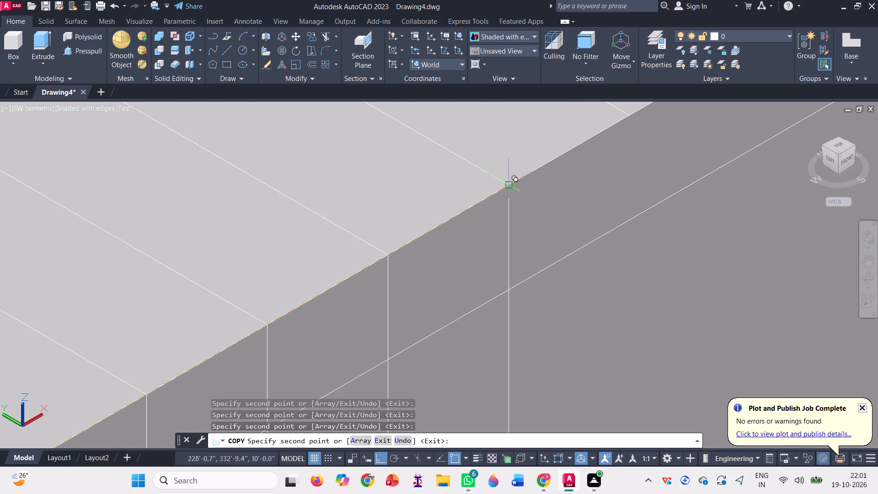
pyautogui.click(511, 184)
pyautogui.scroll(-1, 470, 243)
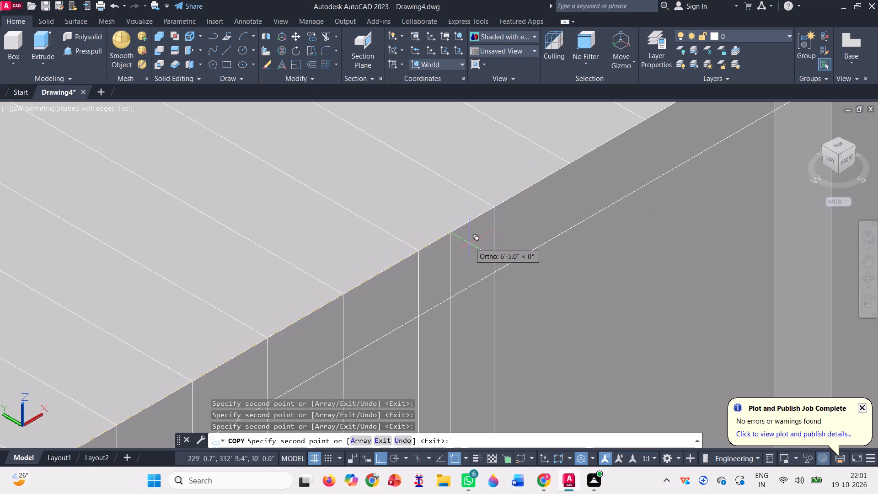
pyautogui.scroll(-1, 474, 237)
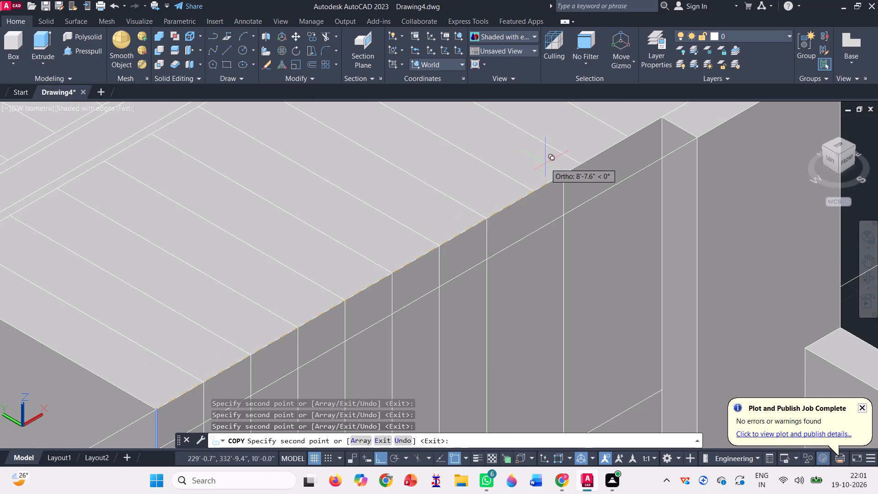
pyautogui.scroll(3, 535, 171)
pyautogui.click(529, 231)
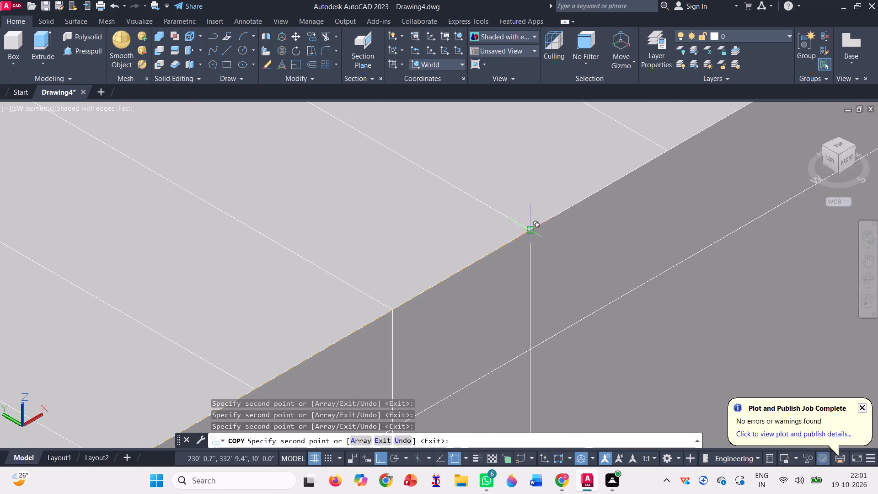
pyautogui.scroll(-1, 474, 258)
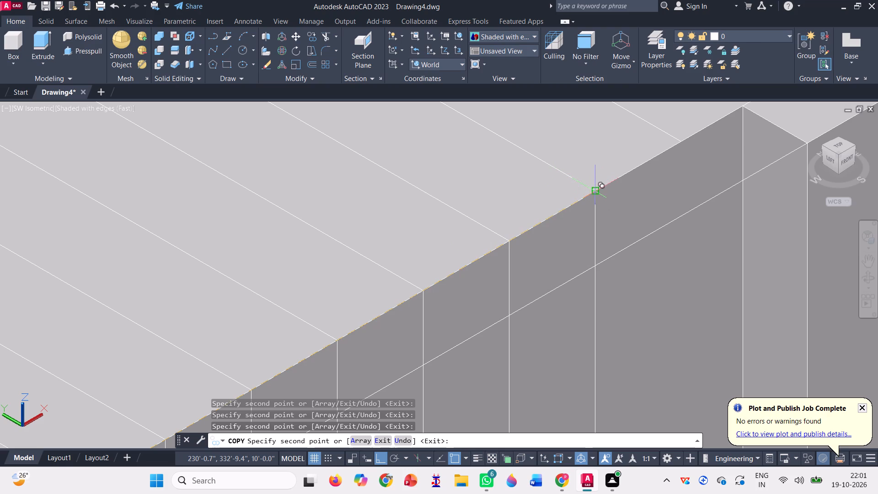
pyautogui.click(596, 193)
pyautogui.click(679, 140)
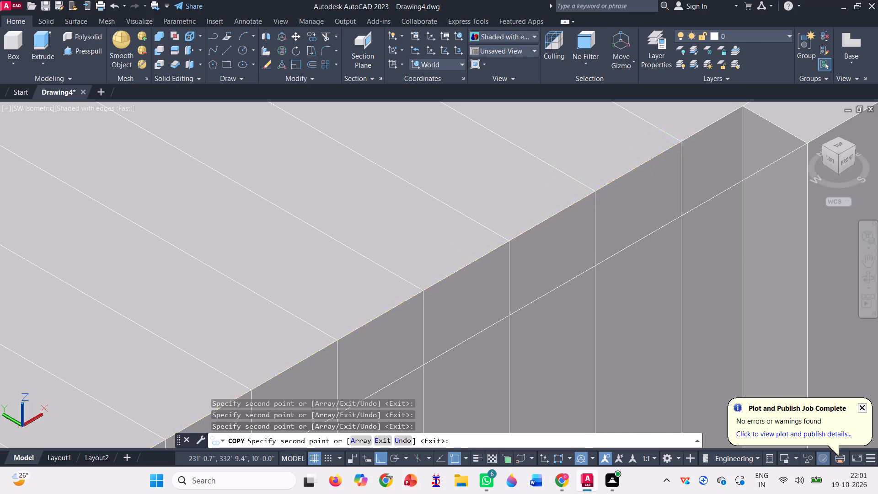
pyautogui.scroll(-2, 651, 192)
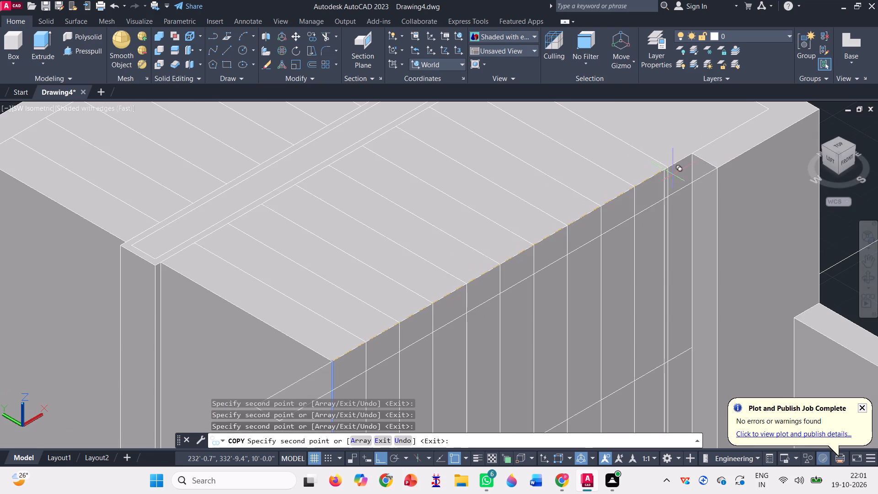
pyautogui.scroll(2, 694, 138)
pyautogui.scroll(-1, 569, 167)
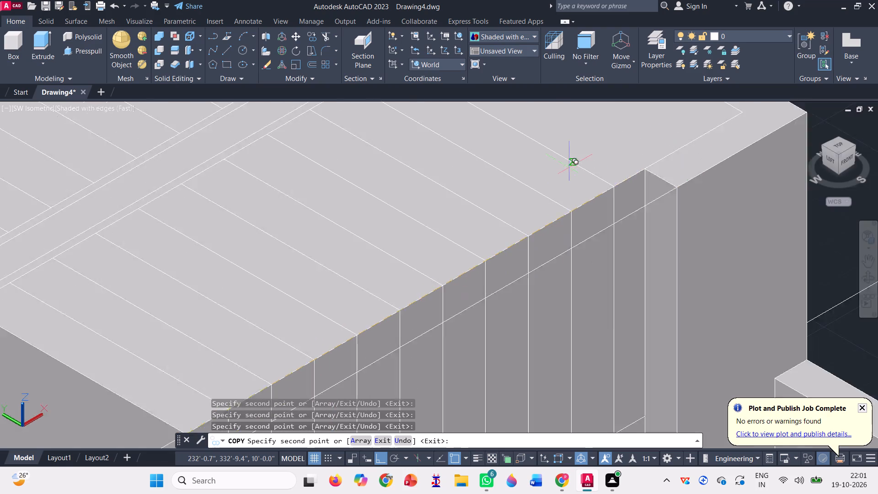
pyautogui.scroll(-2, 569, 167)
pyautogui.press('space')
# Draw a line about 1' long from the block's corner edge to the first vertical riser line, about 1' above the base.
pyautogui.scroll(-1, 434, 192)
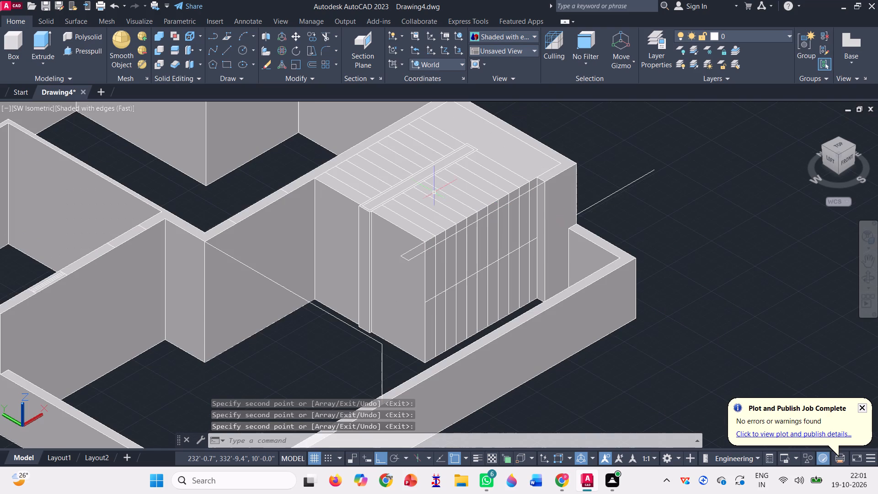
pyautogui.press('l')
pyautogui.press('Return')
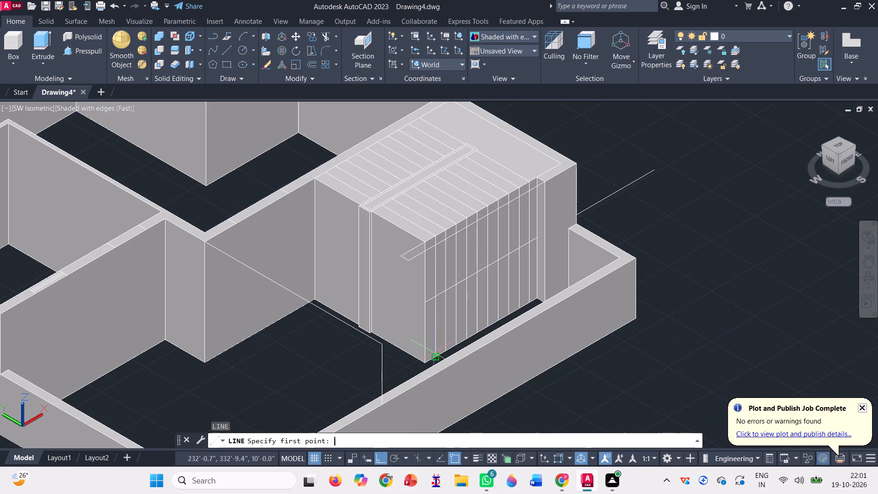
pyautogui.scroll(3, 434, 352)
pyautogui.scroll(-1, 432, 353)
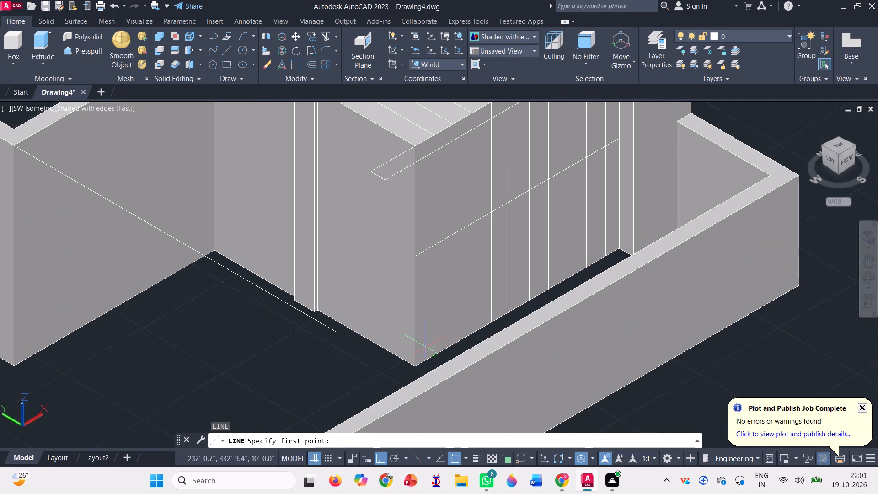
pyautogui.scroll(3, 424, 346)
pyautogui.click(398, 341)
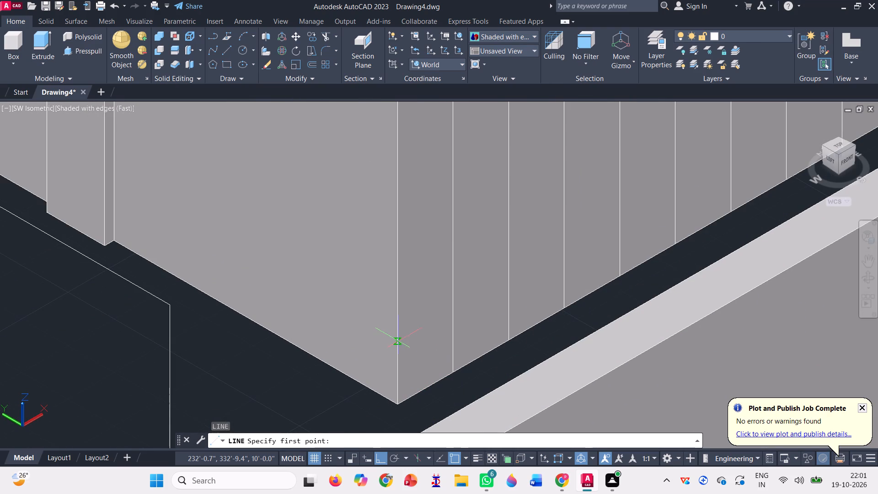
pyautogui.click(452, 309)
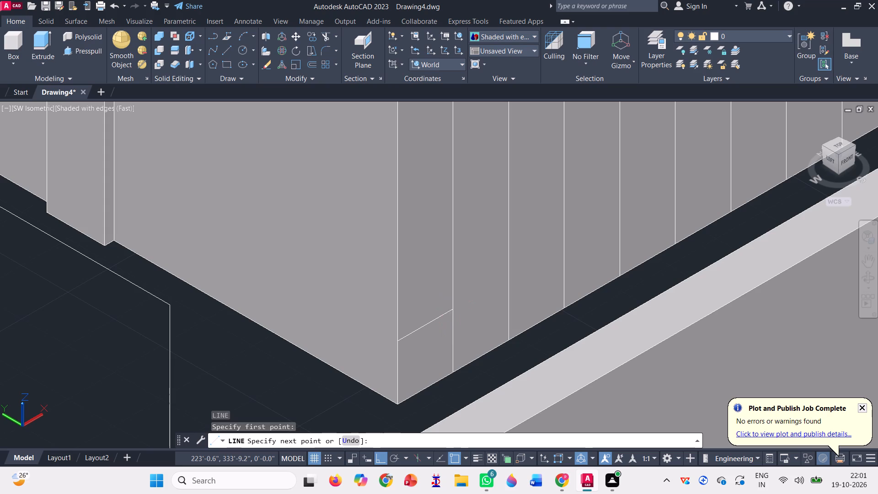
pyautogui.press('space')
pyautogui.scroll(-1, 396, 375)
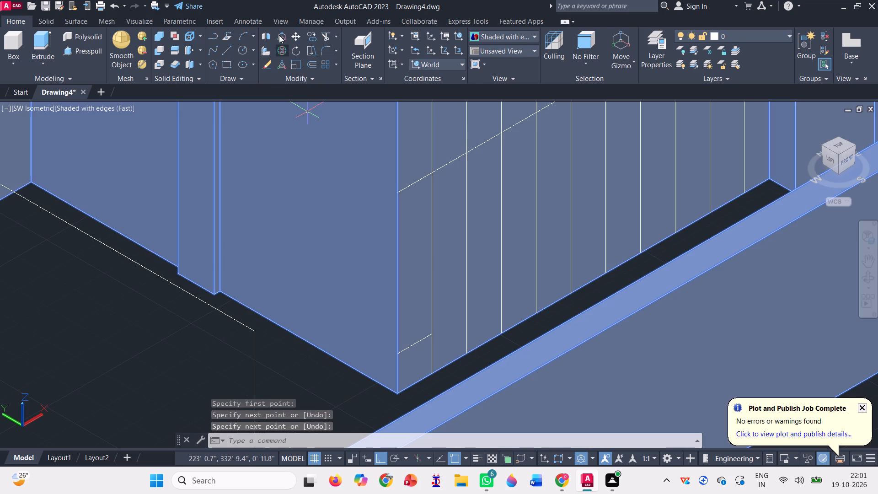
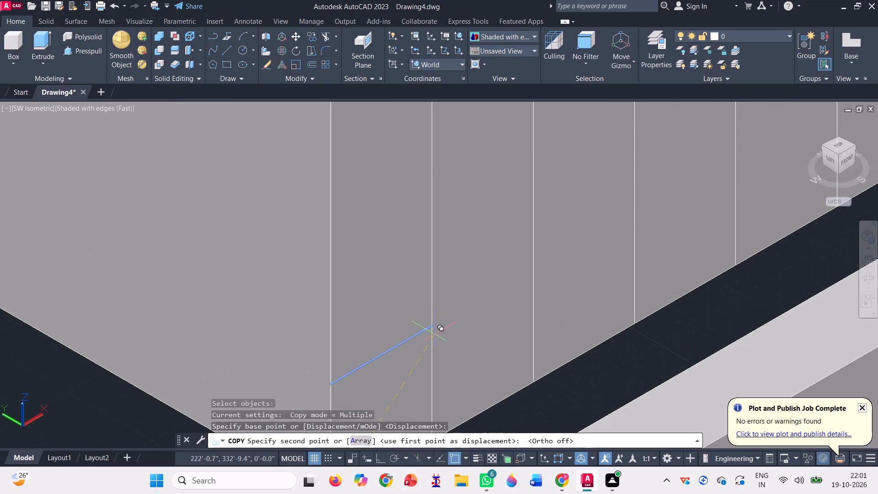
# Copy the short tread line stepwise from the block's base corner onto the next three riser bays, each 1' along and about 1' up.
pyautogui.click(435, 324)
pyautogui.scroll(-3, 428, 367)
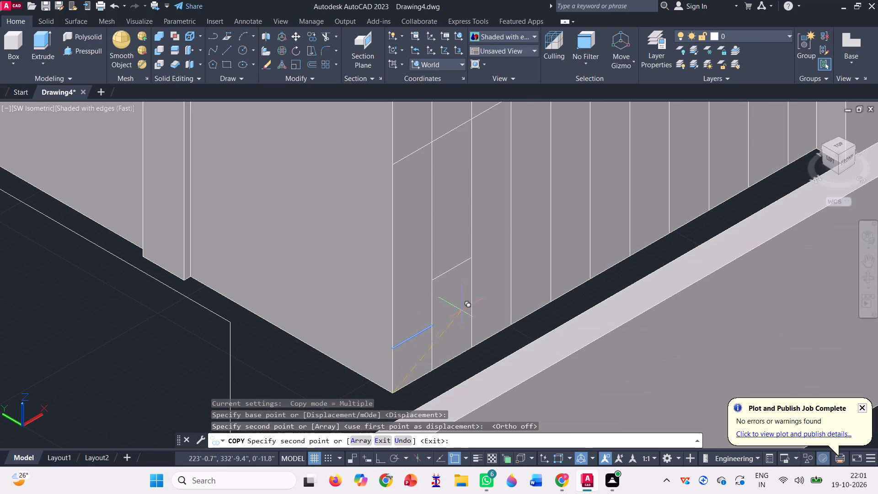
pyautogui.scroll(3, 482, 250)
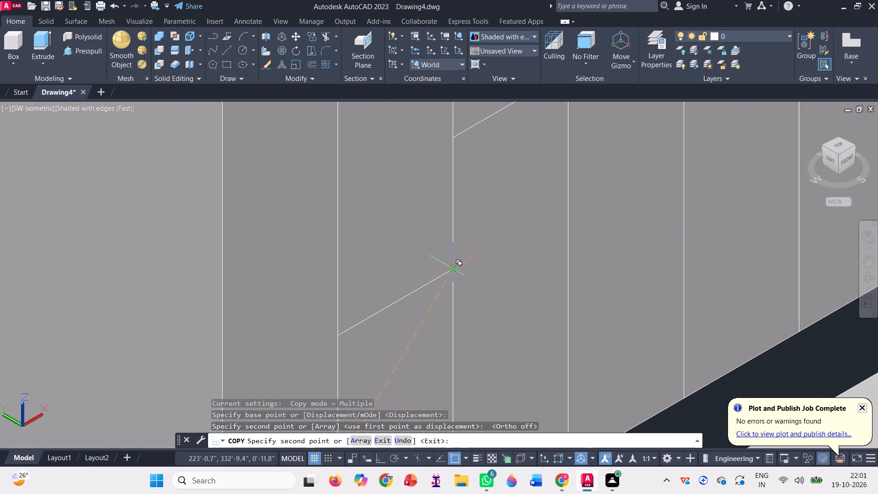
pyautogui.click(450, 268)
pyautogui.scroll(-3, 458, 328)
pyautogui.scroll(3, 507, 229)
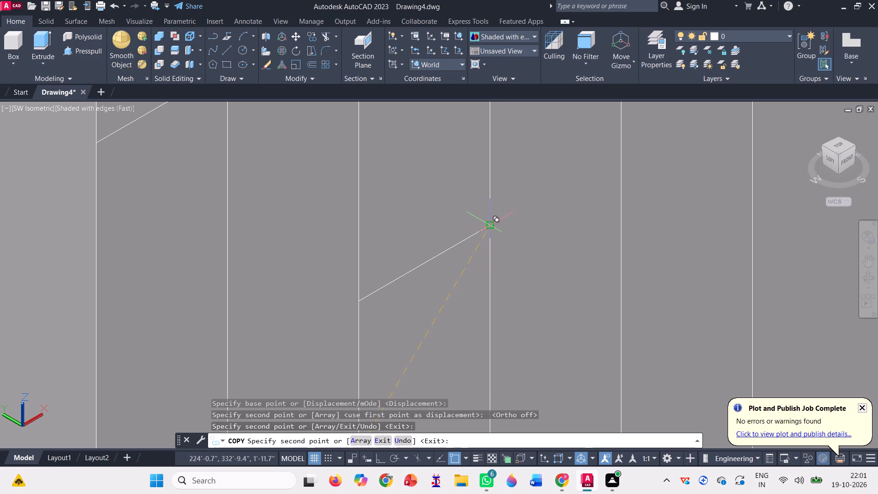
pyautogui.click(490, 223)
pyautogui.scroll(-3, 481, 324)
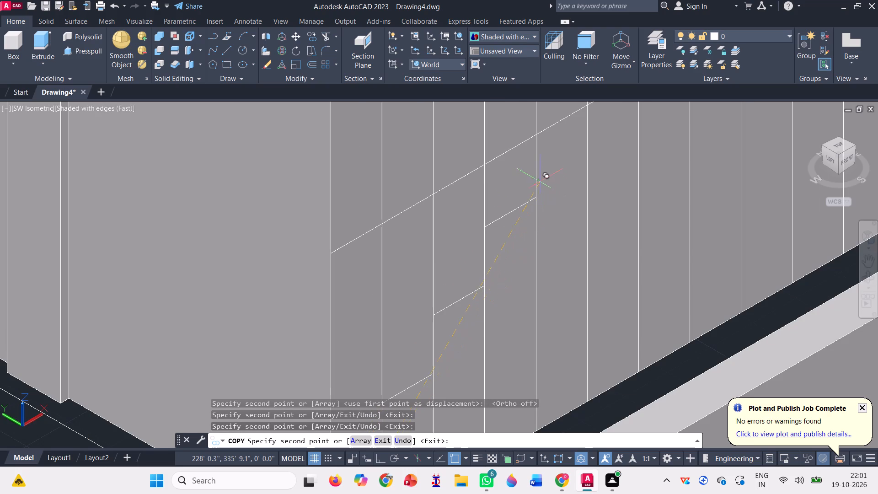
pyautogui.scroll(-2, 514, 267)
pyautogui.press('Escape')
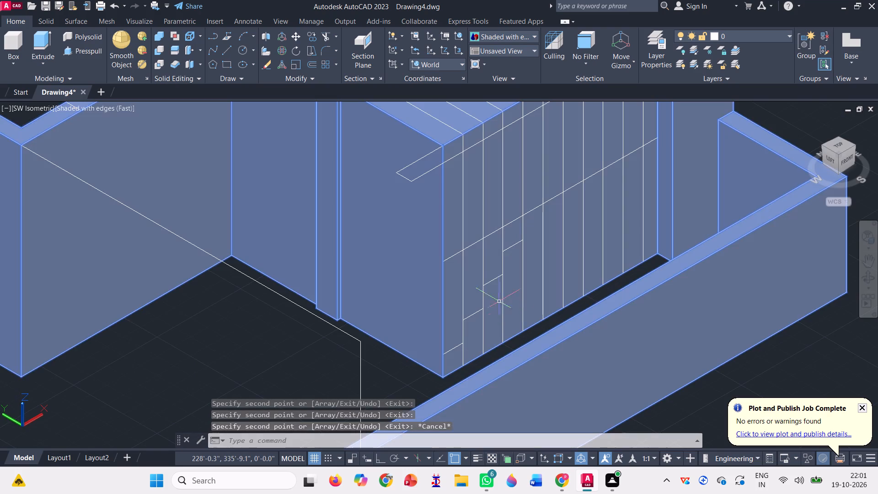
# Erase the original short tread line at the block's corner and its three stepped copies from the staircase side face.
pyautogui.click(514, 246)
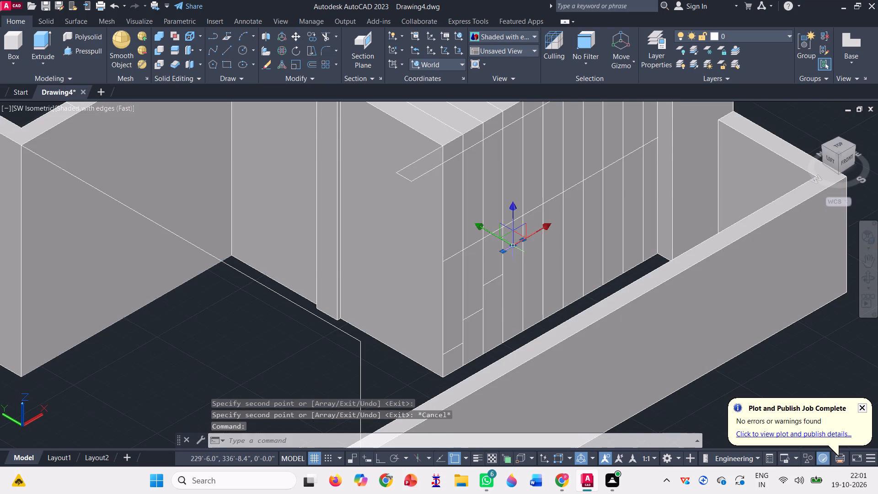
pyautogui.press('Delete')
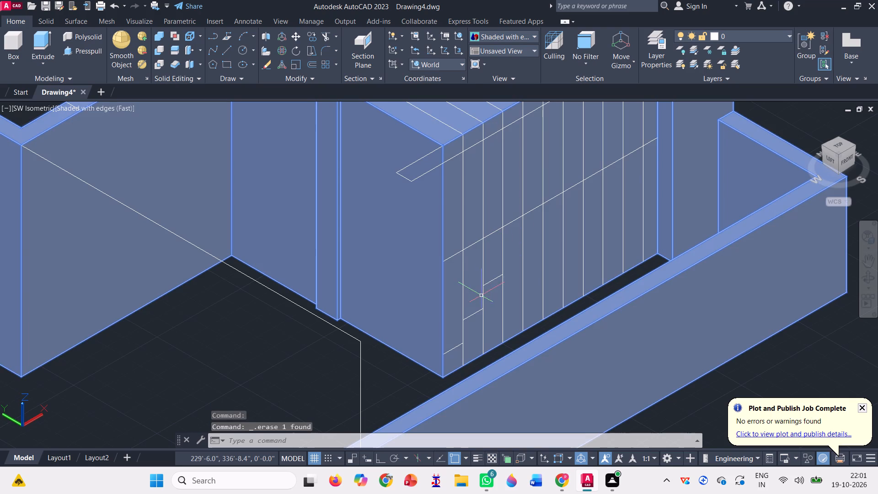
pyautogui.click(493, 280)
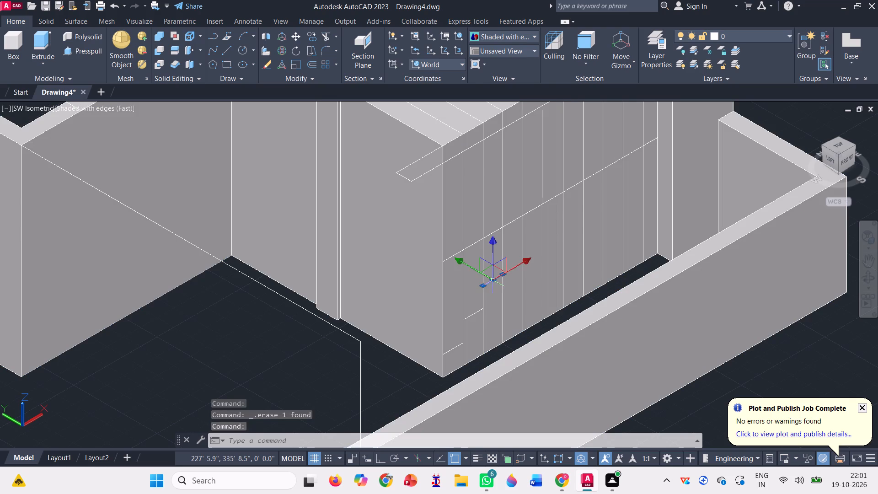
pyautogui.press('Delete')
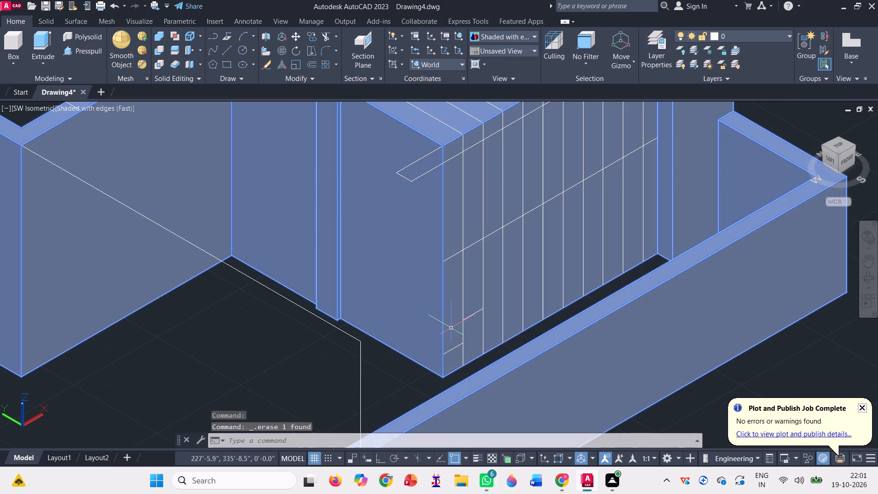
pyautogui.click(471, 313)
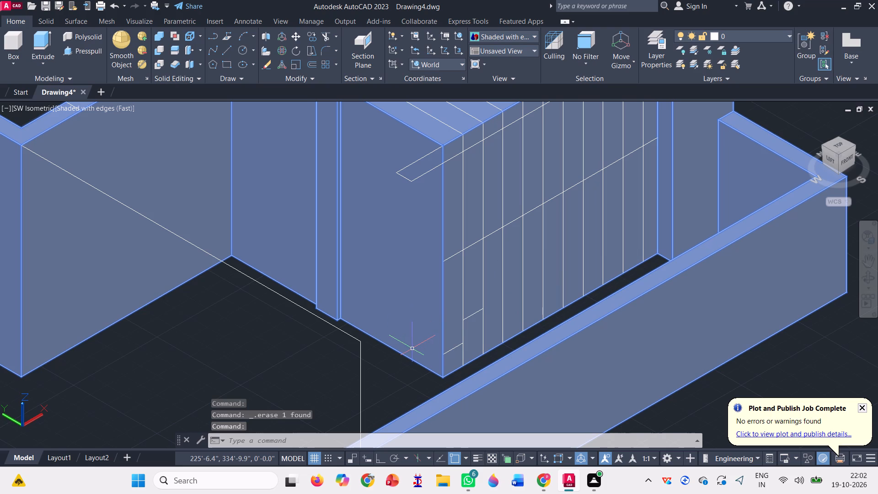
pyautogui.press('Escape')
pyautogui.scroll(4, 467, 351)
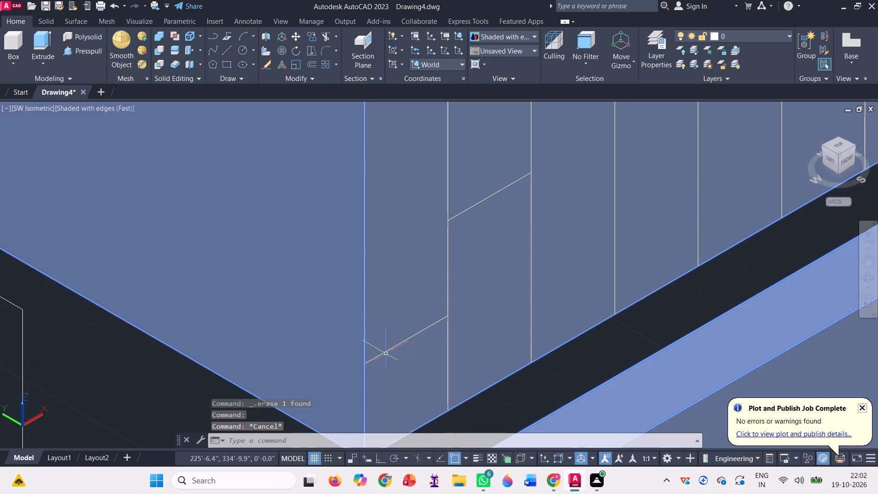
pyautogui.click(383, 352)
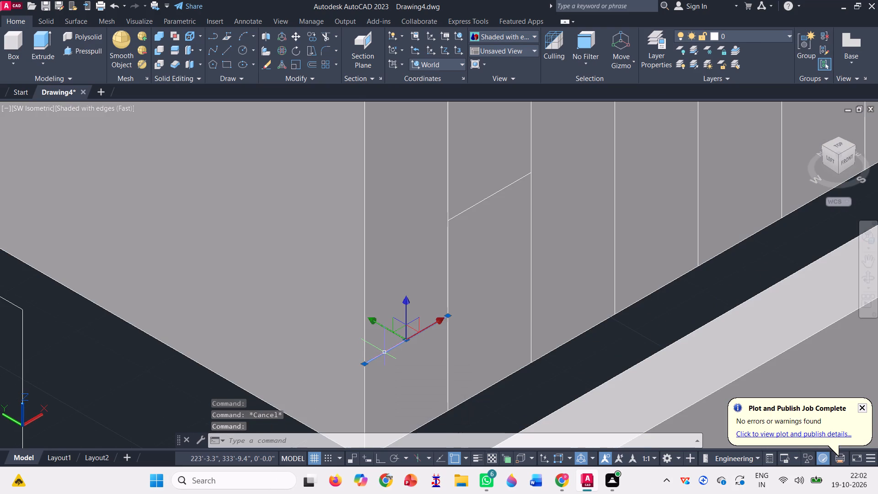
pyautogui.press('Delete')
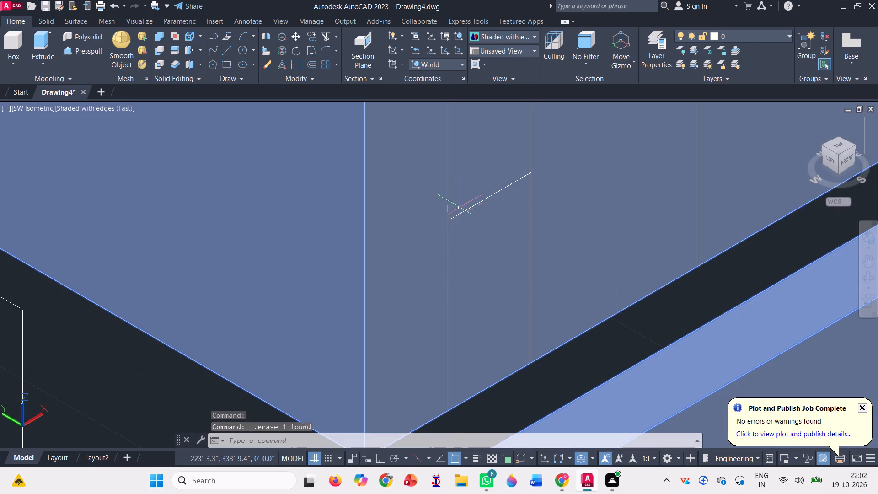
pyautogui.click(467, 209)
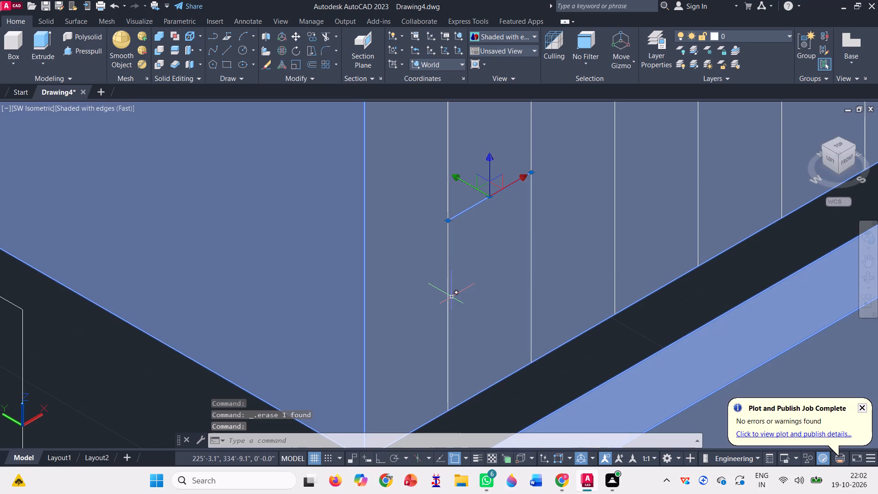
pyautogui.press('Delete')
pyautogui.scroll(-1, 454, 301)
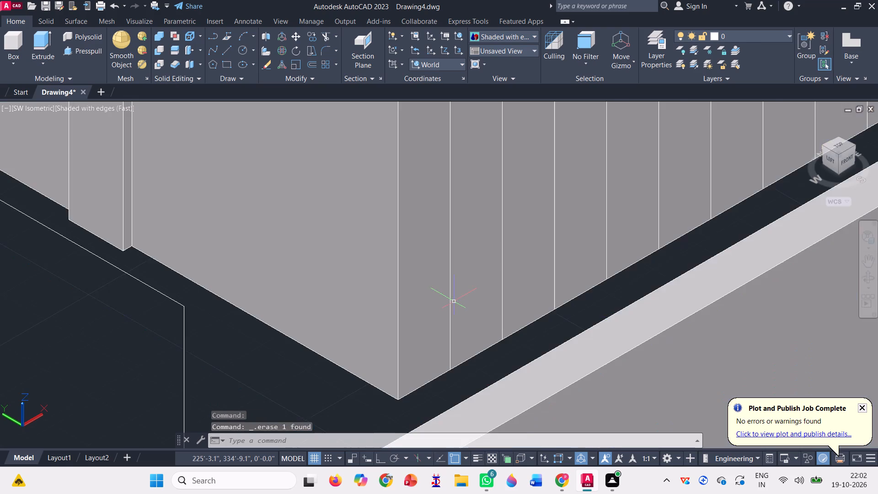
pyautogui.scroll(-5, 454, 301)
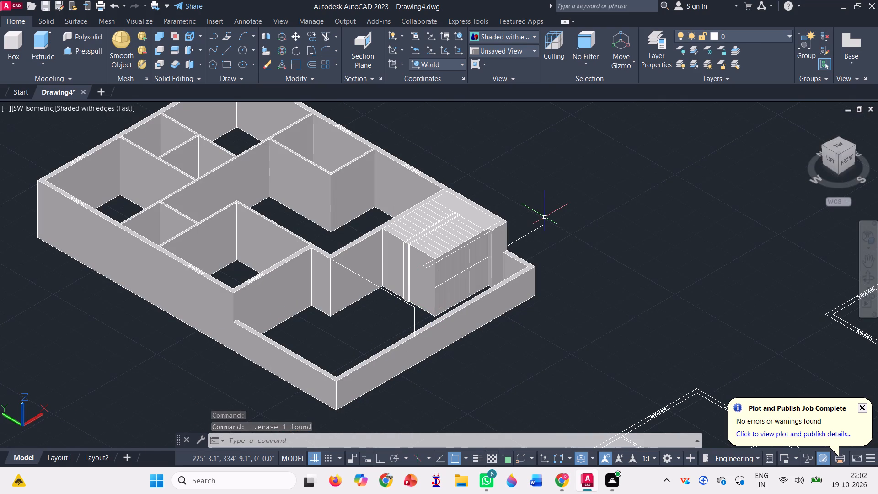
# Draw a line about 1' long from the block's corner edge to the first riser line, about 5.7" above the base.
pyautogui.press('l')
pyautogui.press('Return')
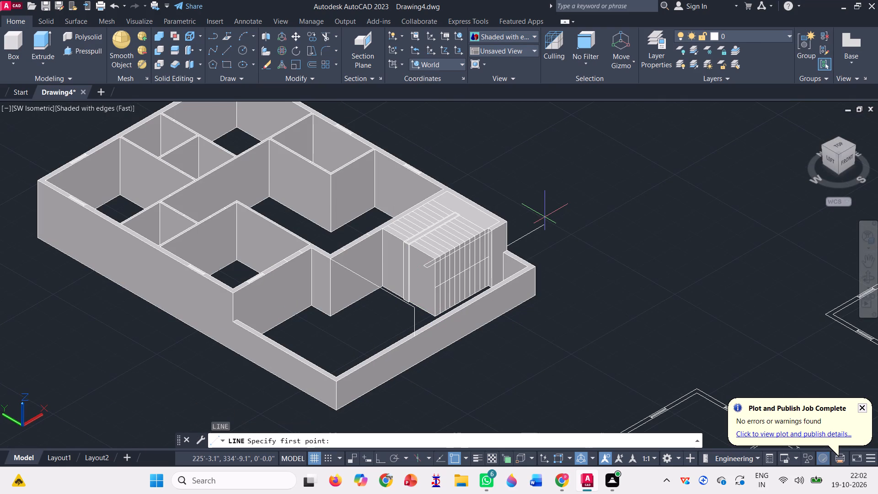
pyautogui.scroll(6, 433, 310)
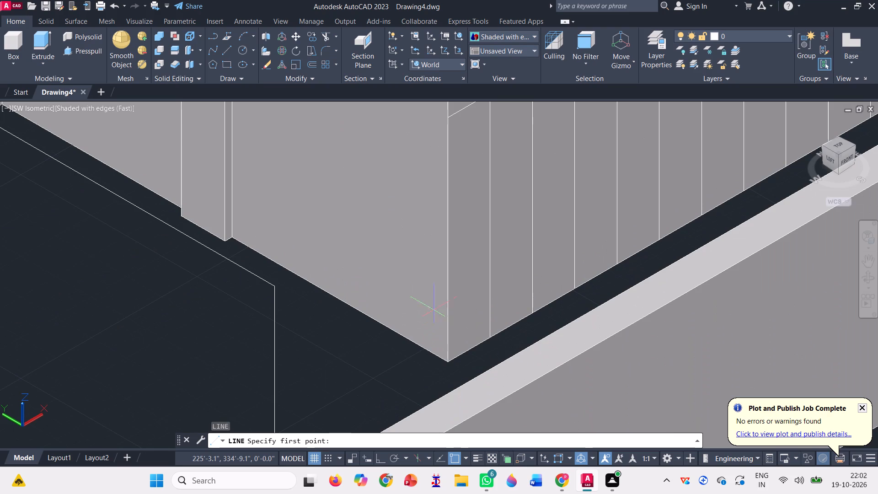
pyautogui.click(450, 338)
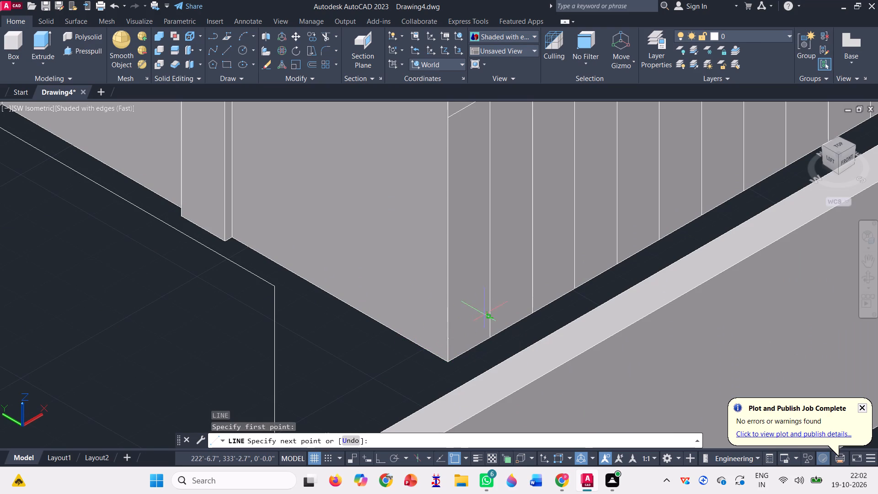
pyautogui.click(487, 315)
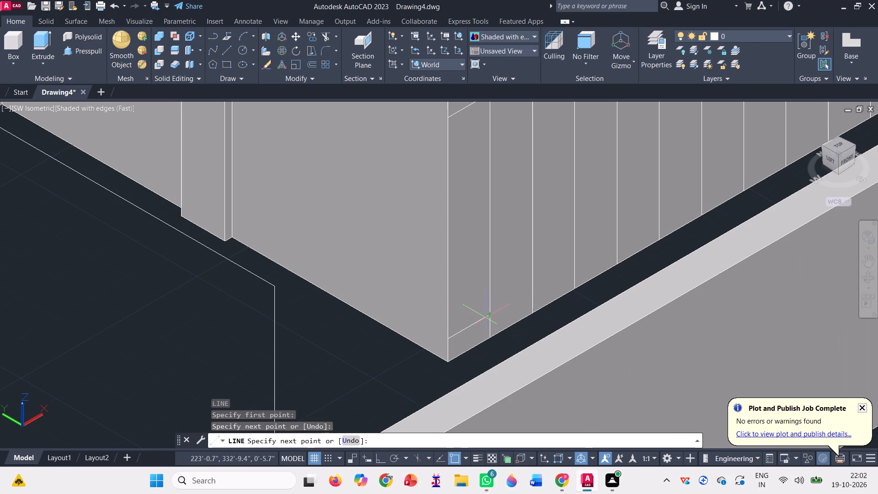
pyautogui.press('space')
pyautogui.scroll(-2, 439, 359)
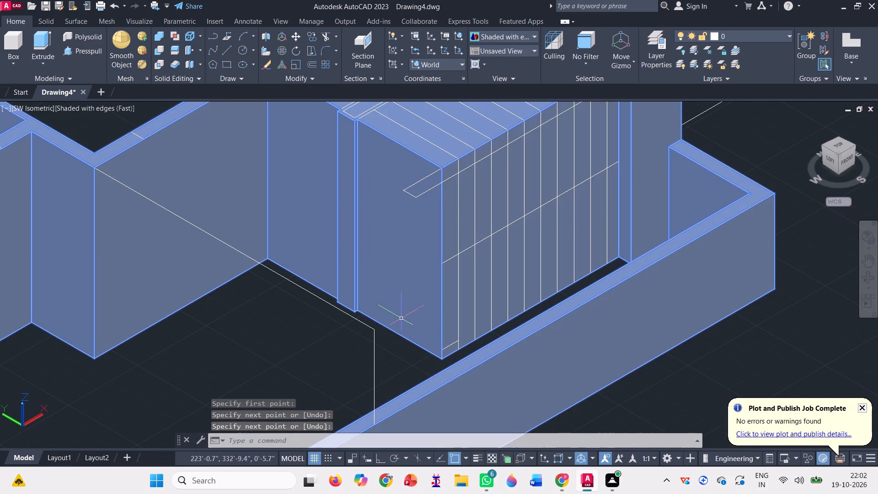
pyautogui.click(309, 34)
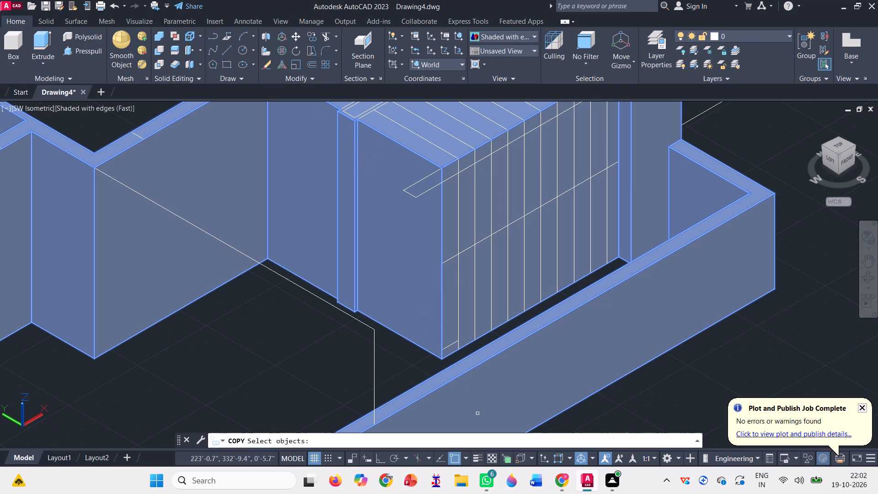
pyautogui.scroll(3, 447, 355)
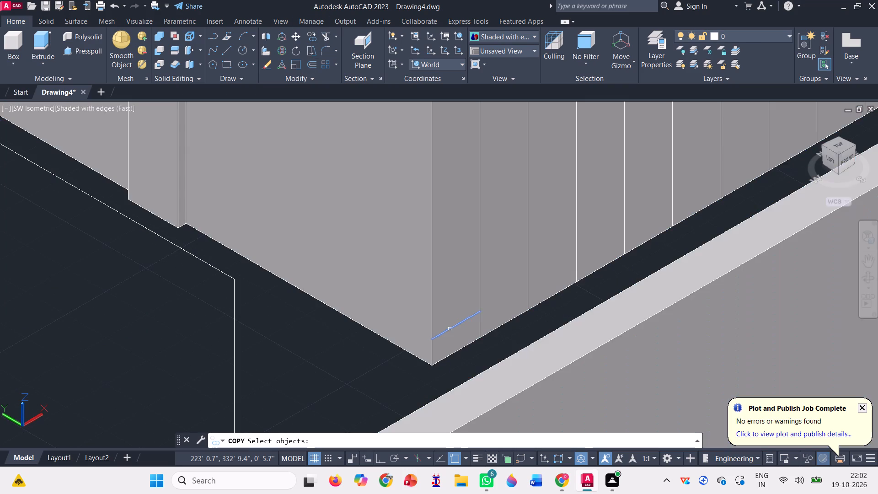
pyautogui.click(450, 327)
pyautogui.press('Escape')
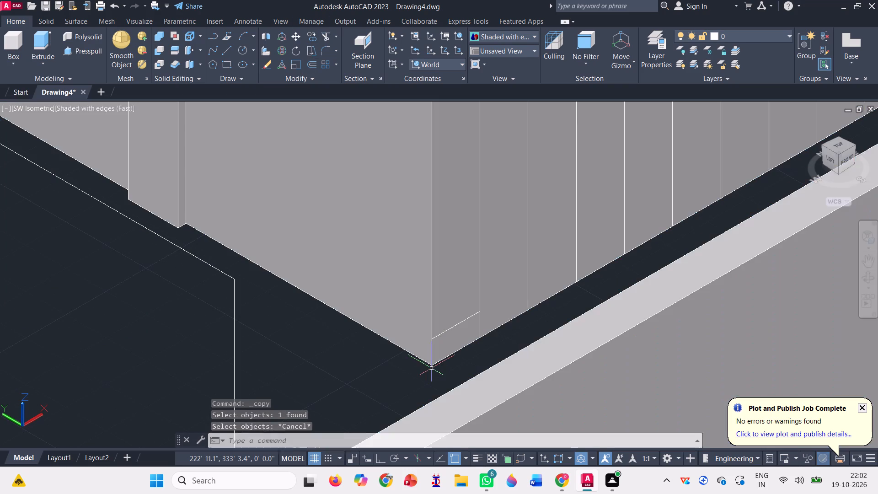
# Copy the new tread line from the base corner to the next three riser bays, each 1' along and about 5.7" up.
pyautogui.write('co')
pyautogui.press('Return')
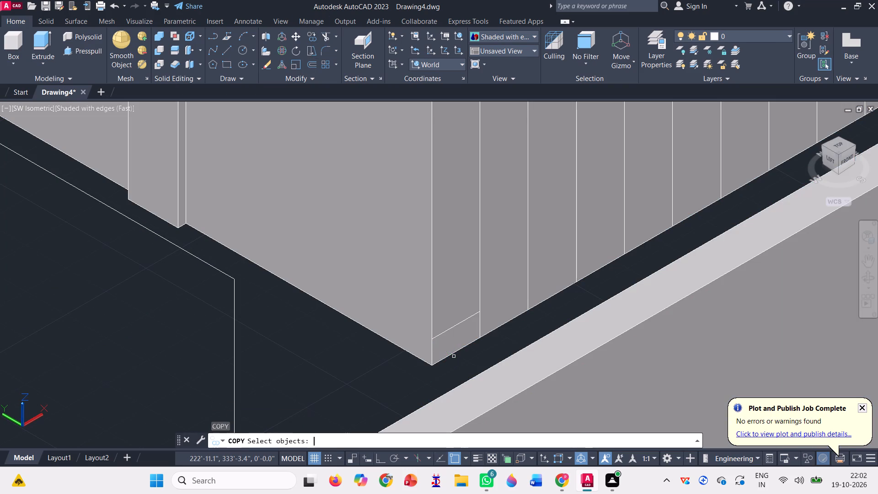
pyautogui.click(449, 330)
pyautogui.press('space')
pyautogui.click(431, 367)
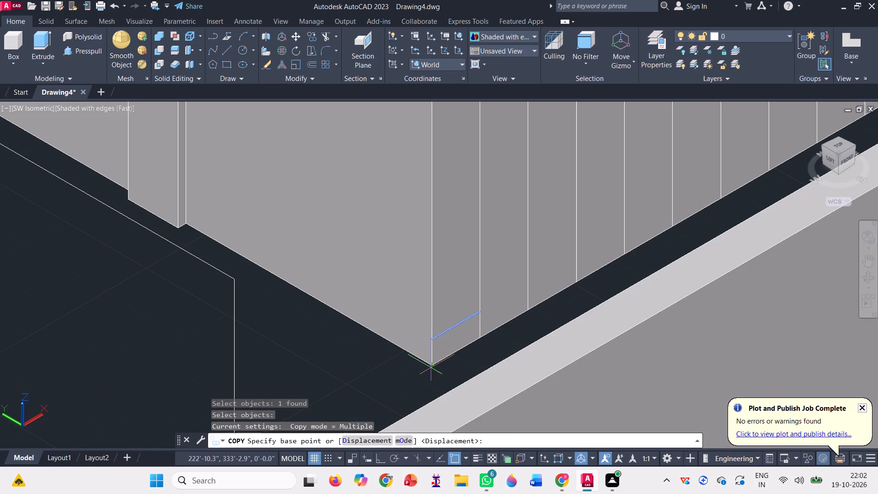
pyautogui.click(478, 312)
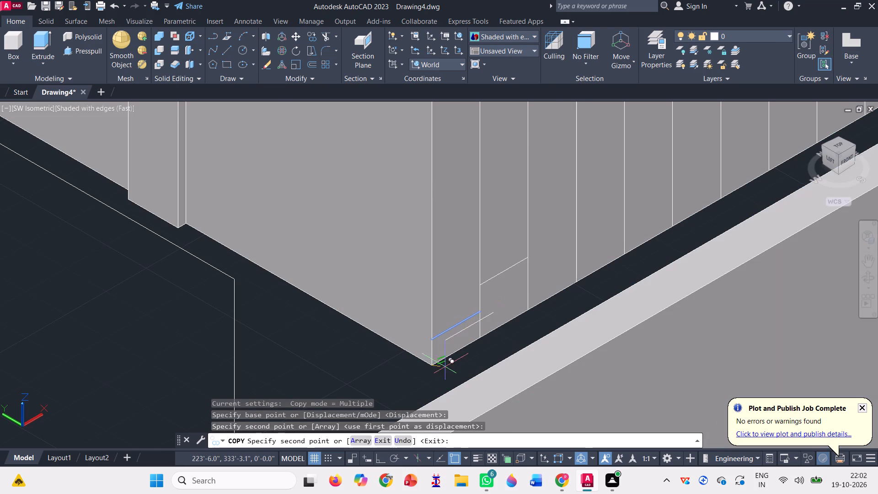
pyautogui.scroll(-1, 438, 368)
pyautogui.scroll(3, 492, 294)
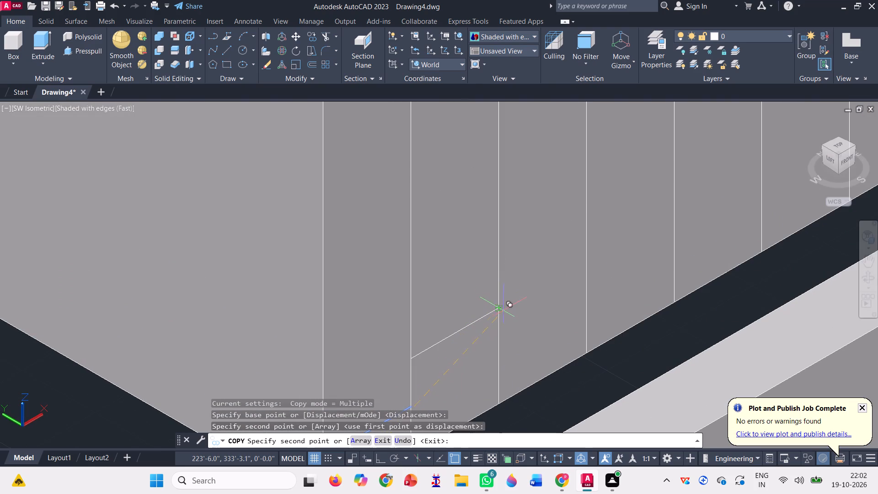
pyautogui.click(497, 309)
pyautogui.scroll(-2, 472, 349)
pyautogui.scroll(3, 530, 287)
pyautogui.click(493, 306)
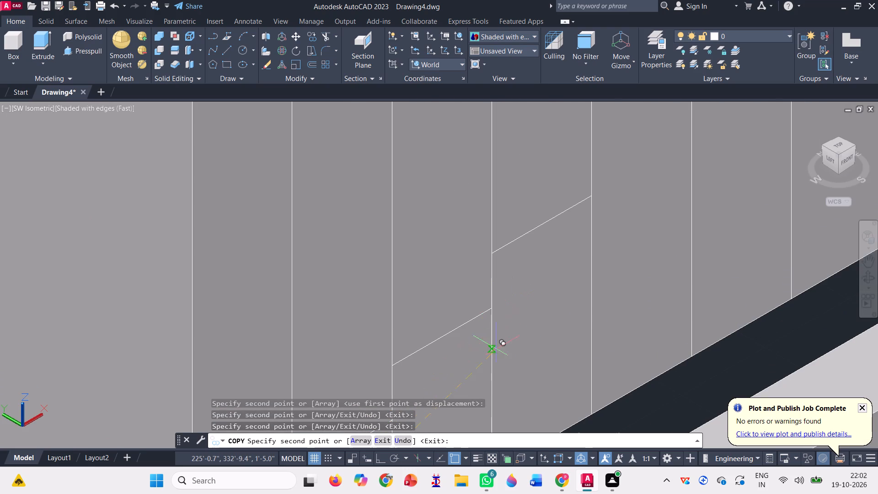
# Copy the tread line onto four more riser bays up the staircase side, each 1' along and about 5.7" up.
pyautogui.scroll(-1, 496, 349)
pyautogui.scroll(3, 568, 240)
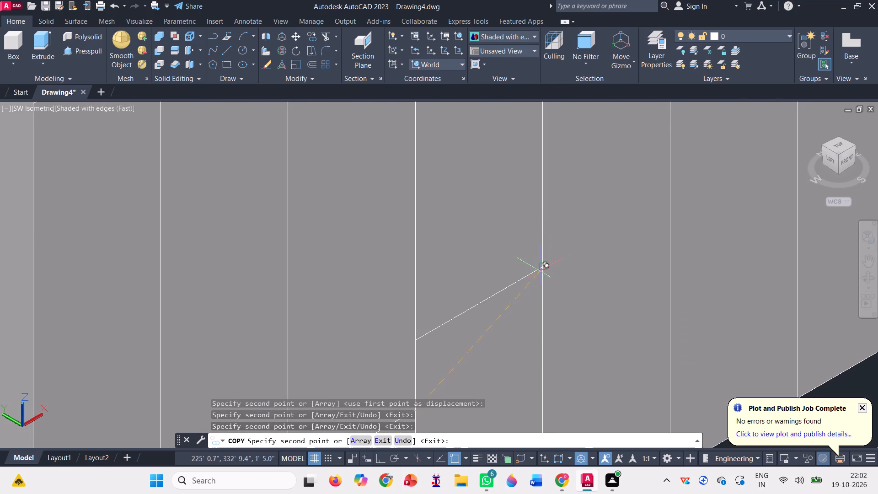
pyautogui.click(541, 264)
pyautogui.scroll(-2, 508, 317)
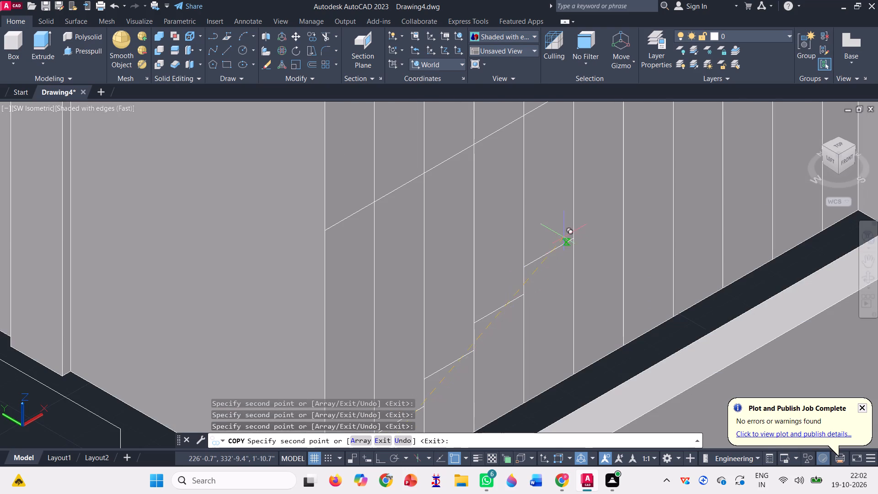
pyautogui.scroll(3, 565, 235)
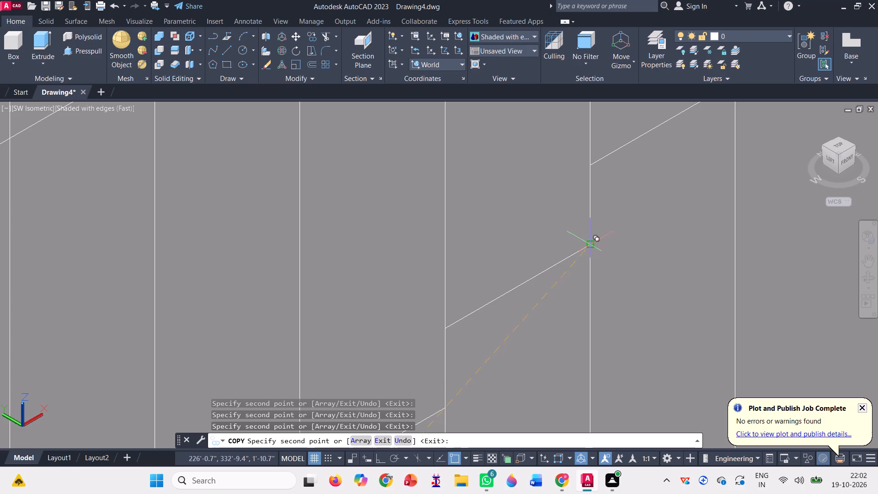
pyautogui.click(592, 245)
pyautogui.scroll(-3, 542, 321)
pyautogui.scroll(3, 573, 257)
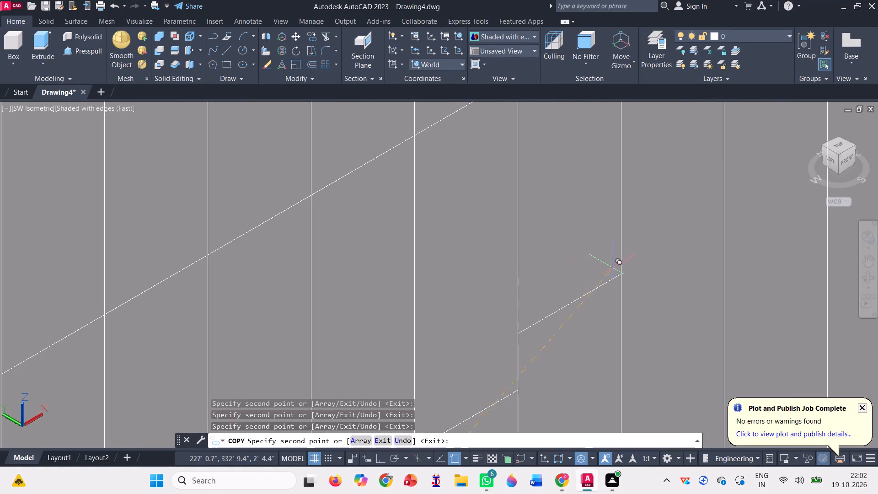
pyautogui.click(621, 271)
pyautogui.scroll(-2, 561, 283)
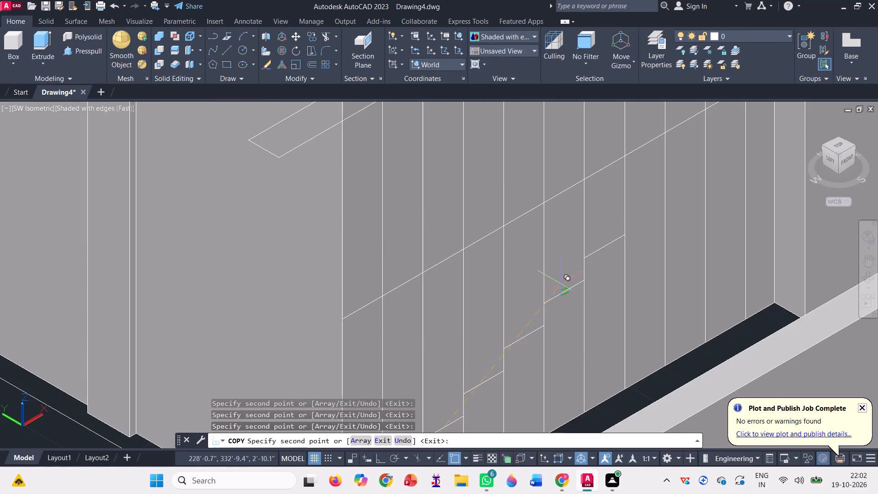
pyautogui.scroll(3, 636, 237)
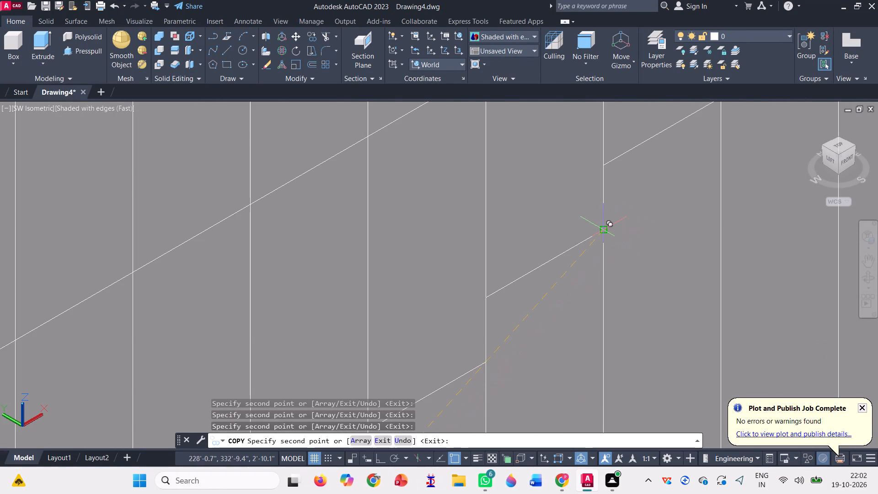
pyautogui.click(601, 226)
# Copy the tread line onto the last three riser bays, each 1' along and about 5.7" up, and finish copying.
pyautogui.scroll(-3, 562, 287)
pyautogui.scroll(3, 591, 240)
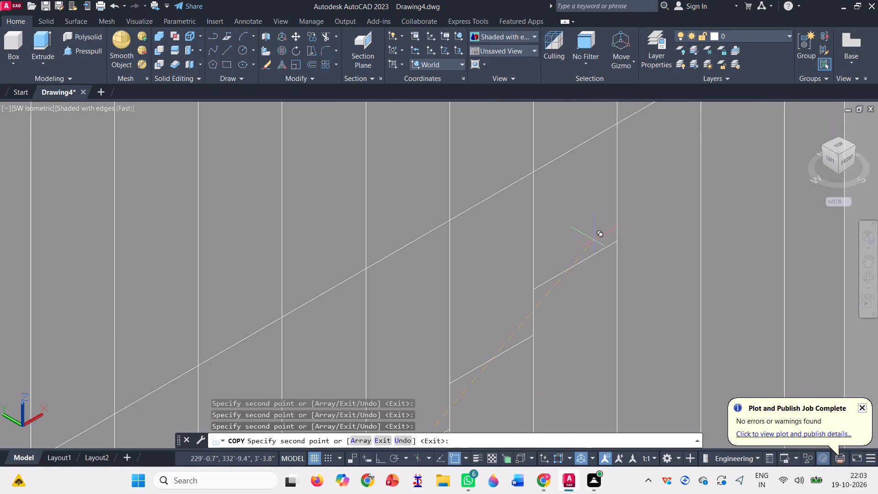
pyautogui.click(616, 241)
pyautogui.scroll(-2, 603, 291)
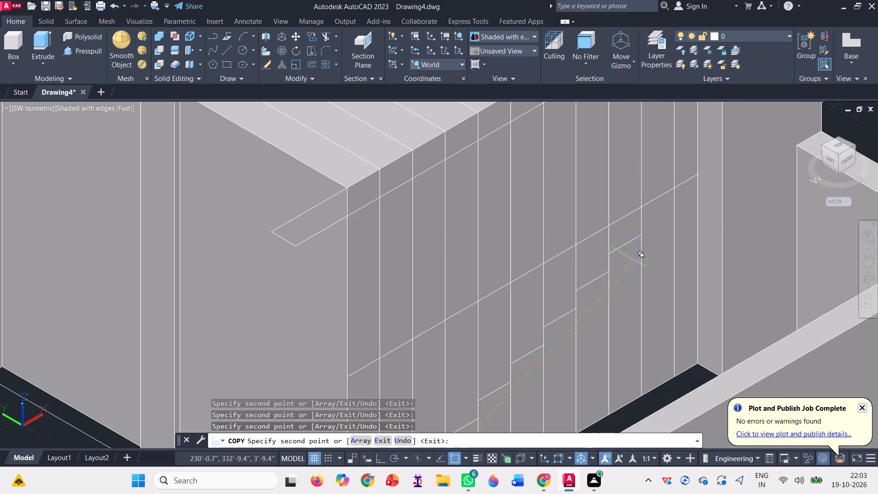
pyautogui.scroll(3, 647, 218)
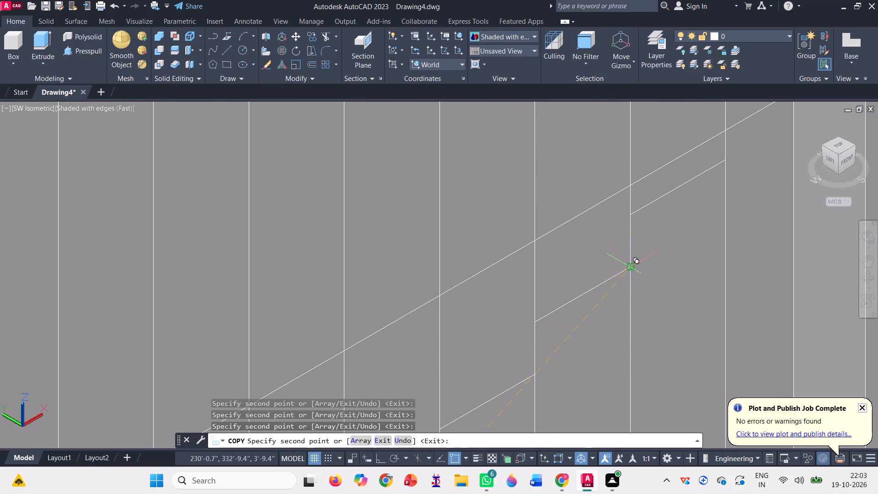
pyautogui.click(630, 266)
pyautogui.scroll(-1, 622, 253)
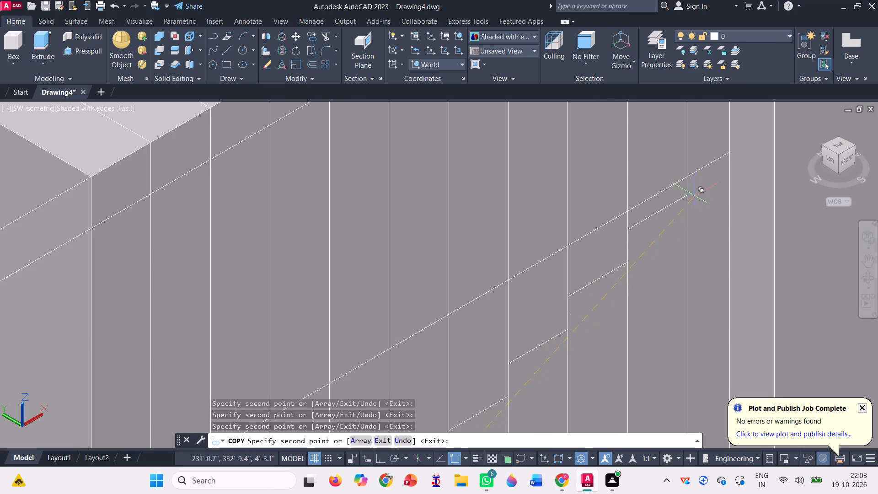
pyautogui.scroll(3, 695, 191)
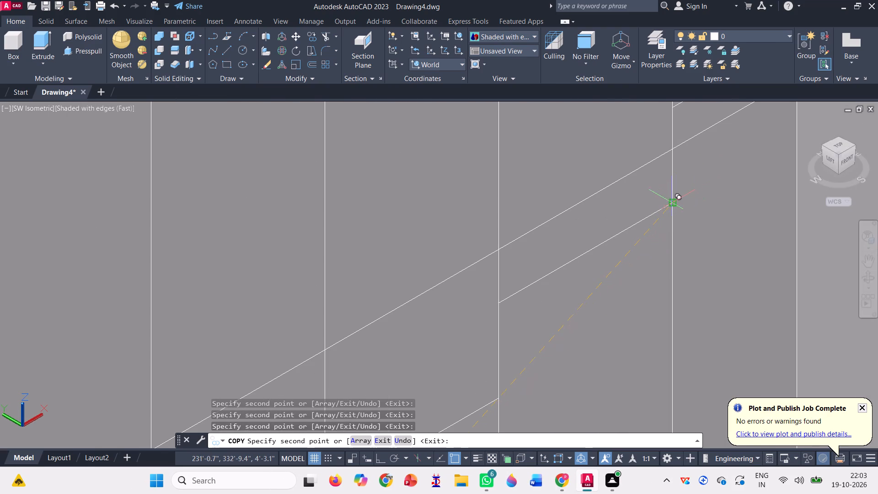
pyautogui.click(671, 202)
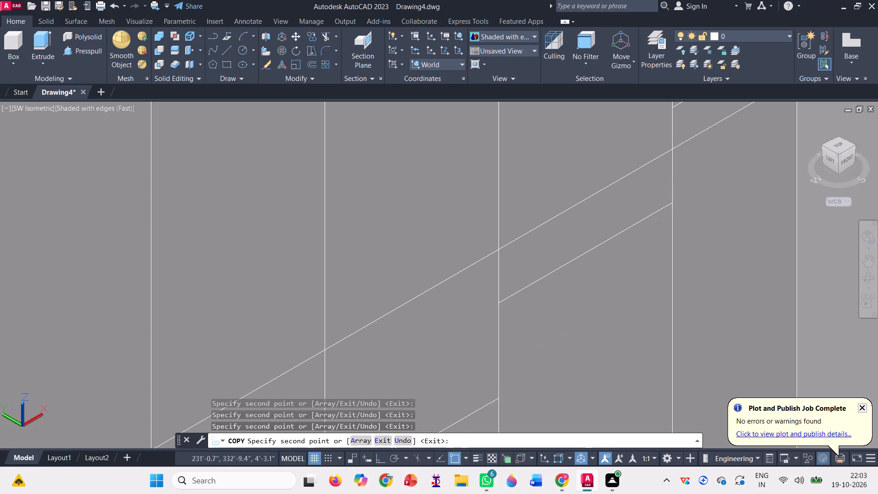
pyautogui.scroll(-2, 642, 236)
pyautogui.scroll(-2, 586, 172)
pyautogui.scroll(-1, 539, 207)
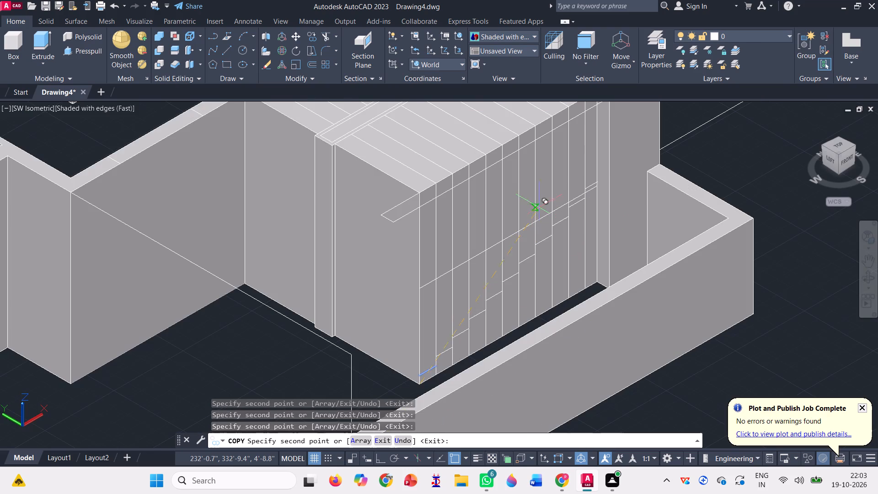
pyautogui.scroll(3, 416, 384)
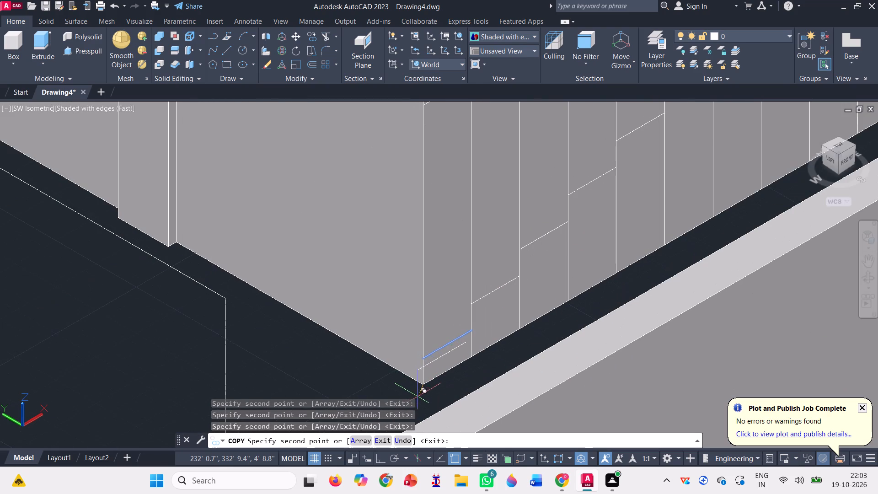
pyautogui.scroll(-1, 419, 366)
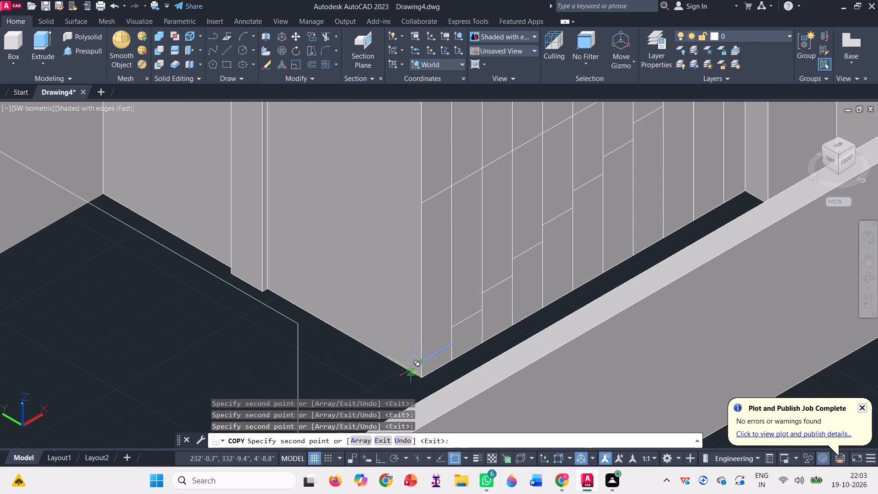
pyautogui.scroll(1, 454, 340)
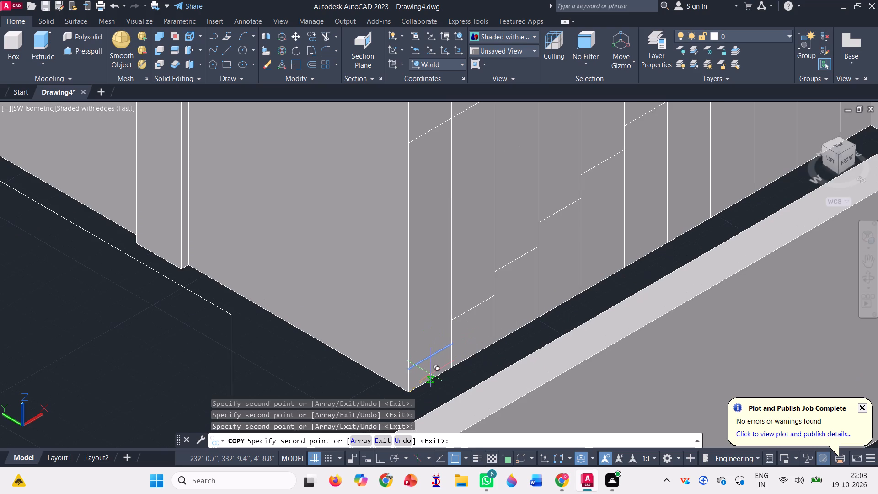
pyautogui.press('Escape')
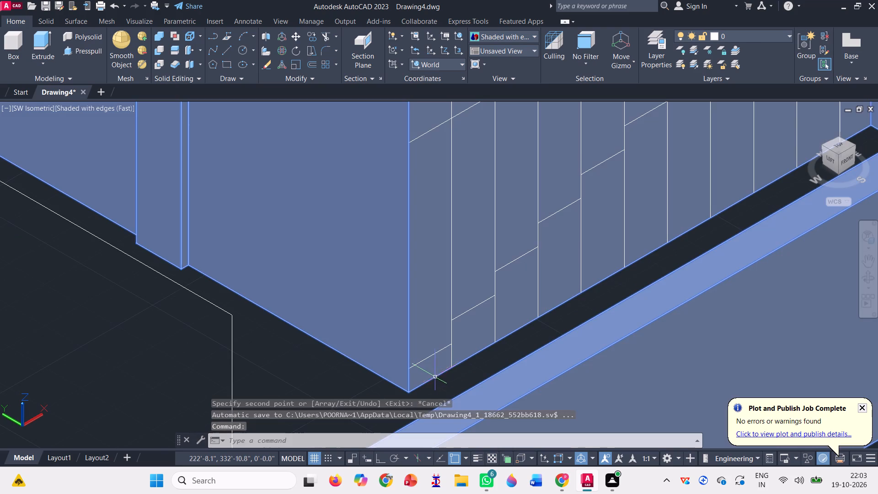
# Copy the lowest tread line from its corner end to the base corner and the outer ends of the first three treads.
pyautogui.write('co')
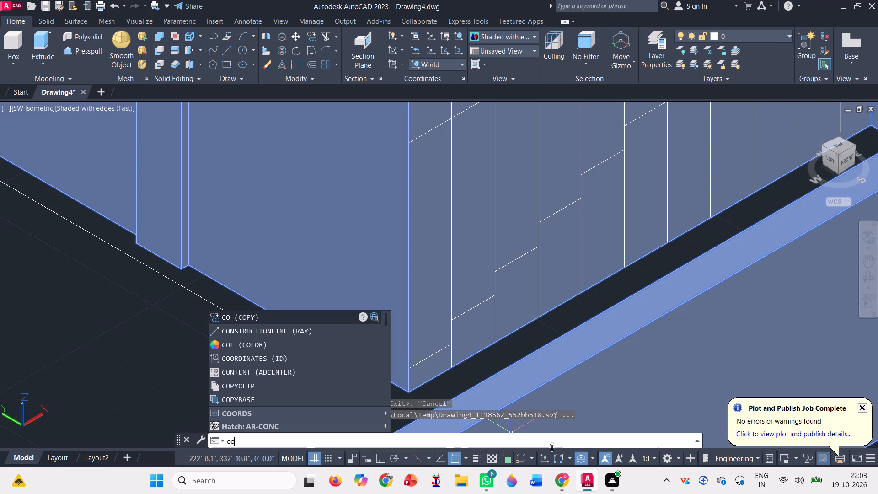
pyautogui.press('Return')
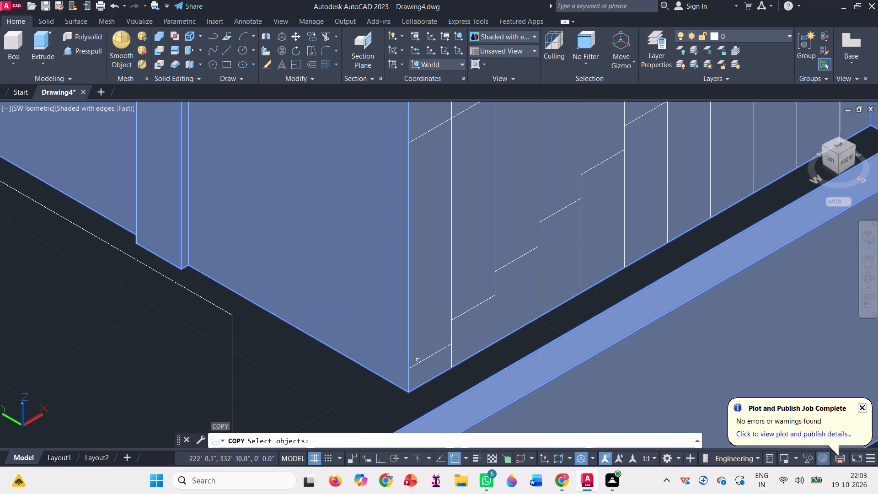
pyautogui.click(419, 362)
pyautogui.press('space')
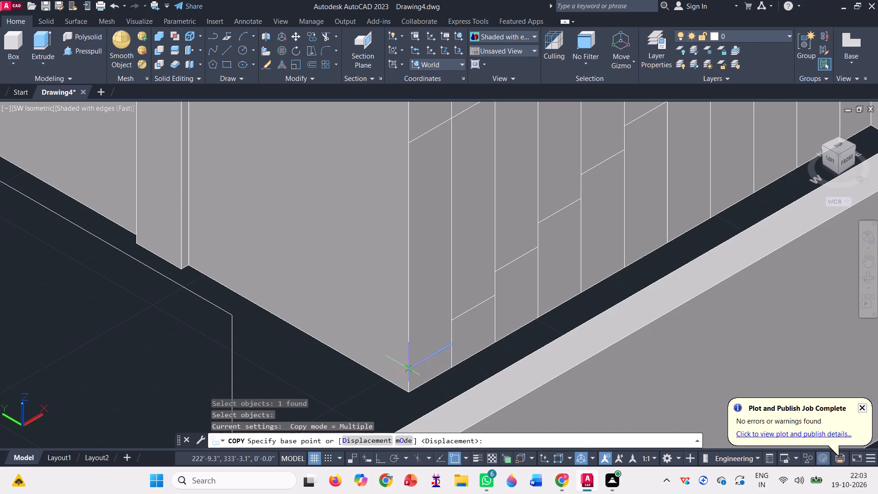
pyautogui.click(408, 370)
pyautogui.click(409, 392)
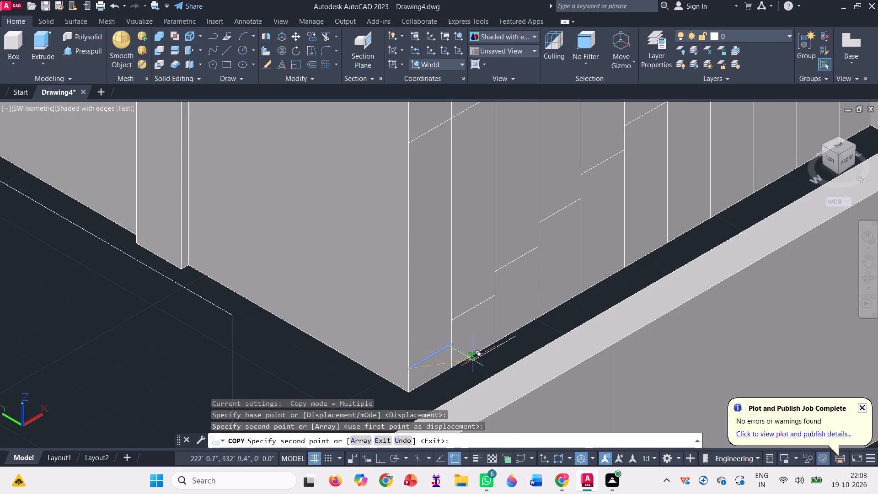
pyautogui.click(450, 344)
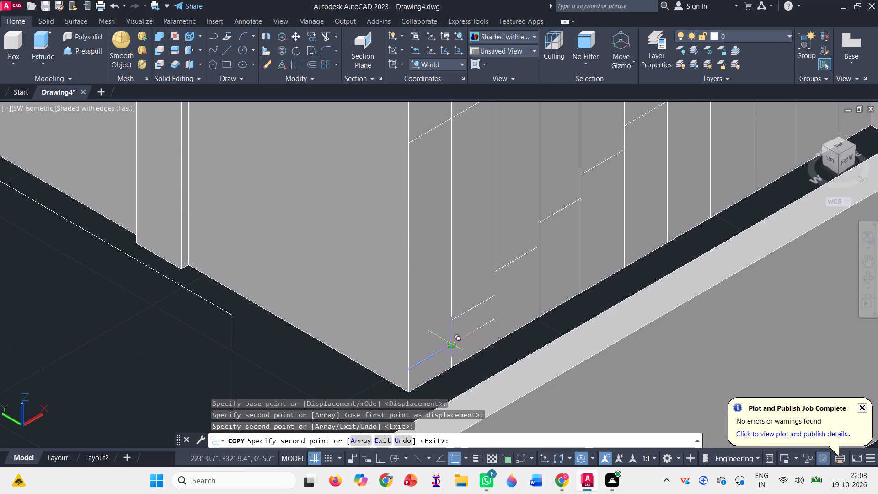
pyautogui.scroll(3, 495, 295)
pyautogui.click(495, 295)
pyautogui.scroll(-2, 498, 300)
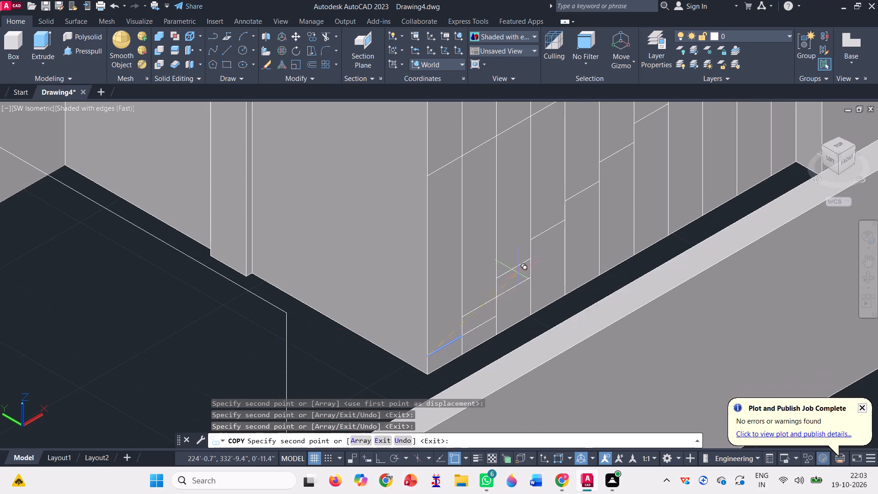
pyautogui.scroll(3, 541, 231)
pyautogui.click(513, 310)
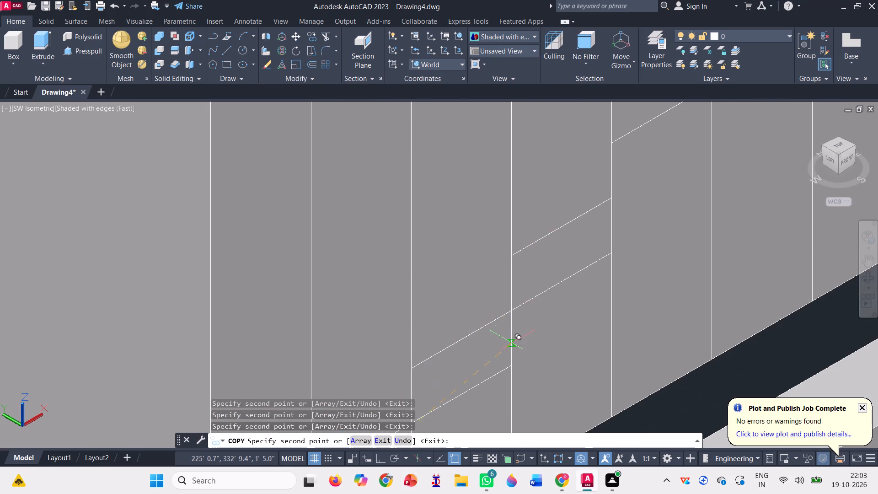
# Copy the lowest tread line to the outer ends of the next four treads, each 1' along and about 5.7" up.
pyautogui.scroll(-2, 512, 343)
pyautogui.scroll(3, 567, 254)
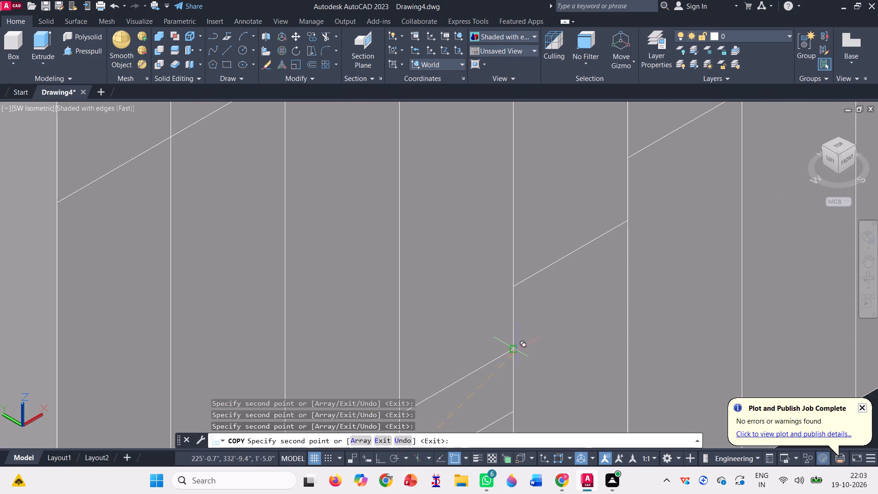
pyautogui.click(514, 347)
pyautogui.scroll(-1, 504, 354)
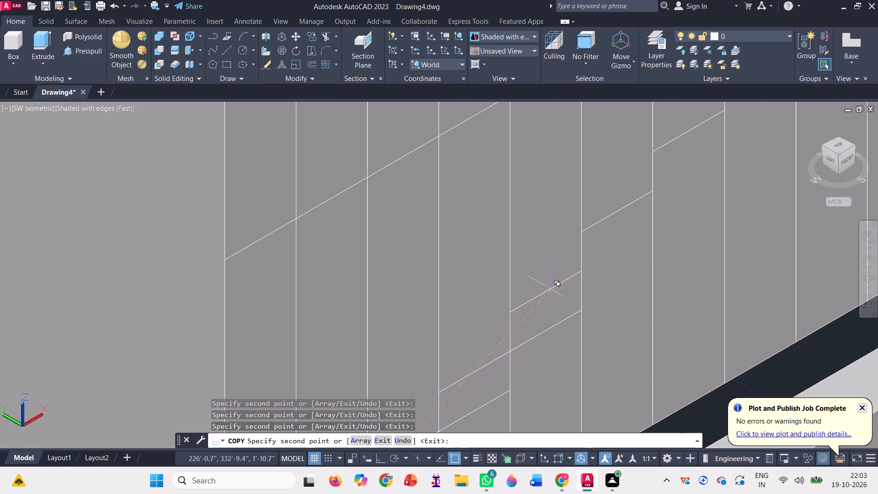
pyautogui.click(583, 270)
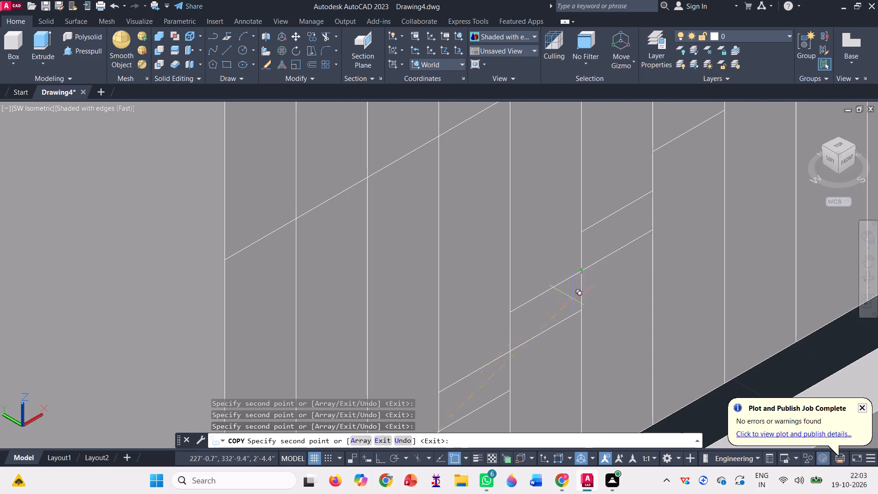
pyautogui.scroll(-3, 535, 272)
pyautogui.scroll(3, 578, 238)
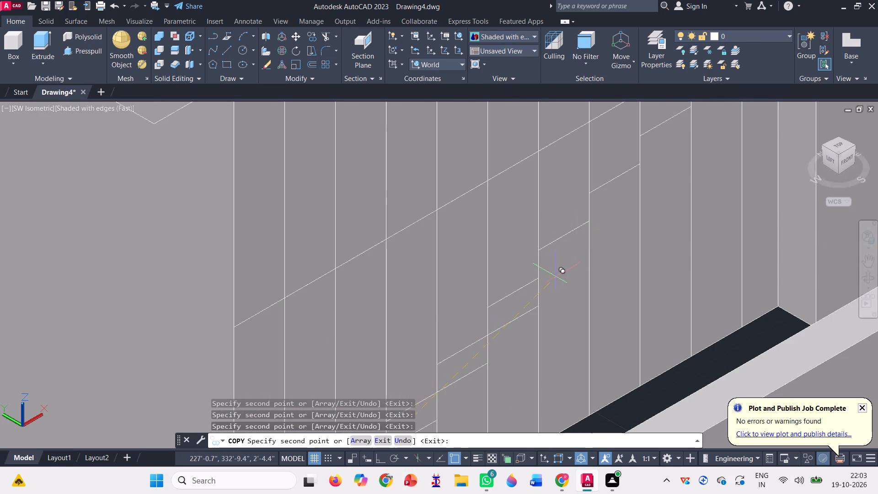
pyautogui.click(541, 274)
pyautogui.scroll(-1, 548, 301)
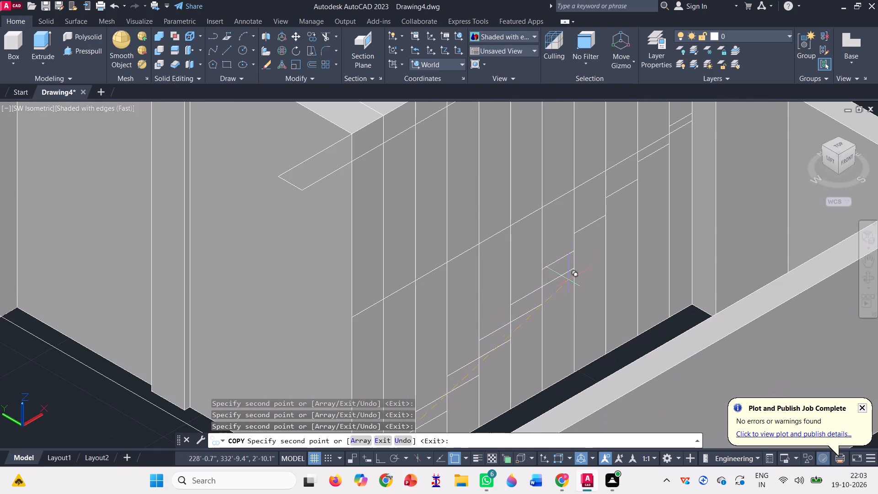
pyautogui.scroll(2, 567, 244)
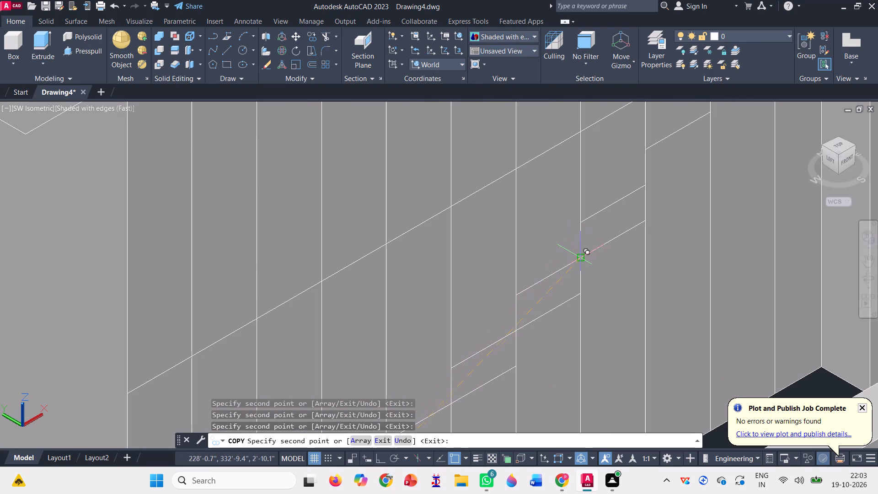
pyautogui.click(581, 259)
# Copy the lowest tread line to the outer ends of three more treads near the staircase top, each about 5.7" up.
pyautogui.scroll(-2, 554, 293)
pyautogui.scroll(2, 610, 249)
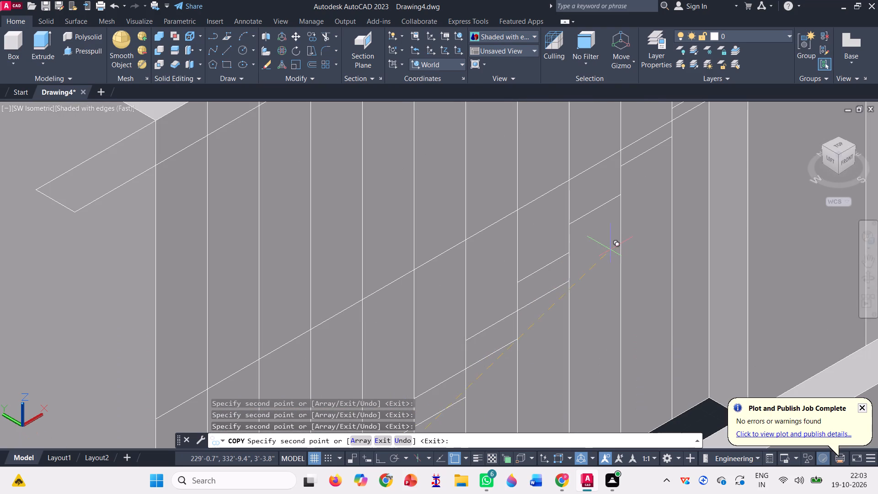
pyautogui.click(569, 251)
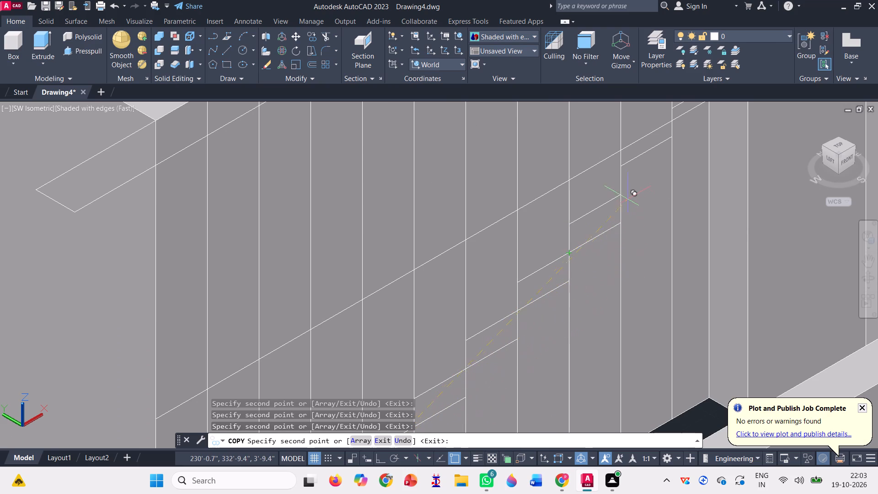
pyautogui.click(619, 197)
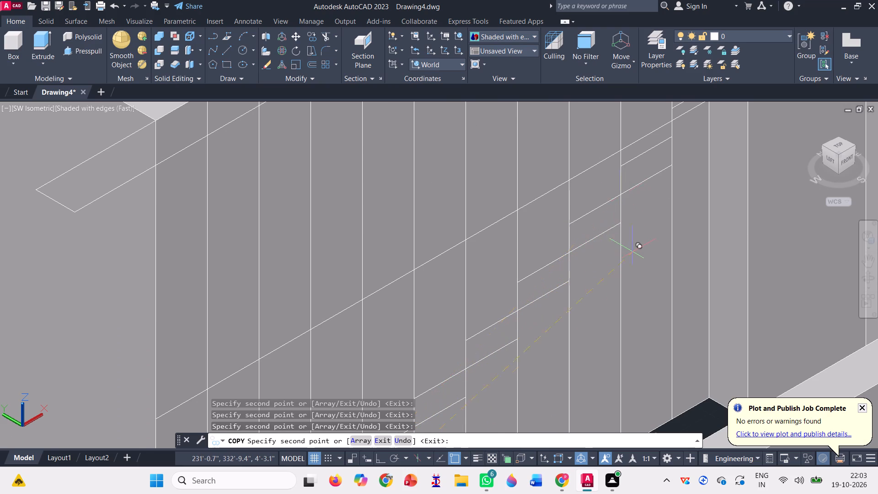
pyautogui.scroll(-1, 635, 263)
pyautogui.scroll(2, 674, 181)
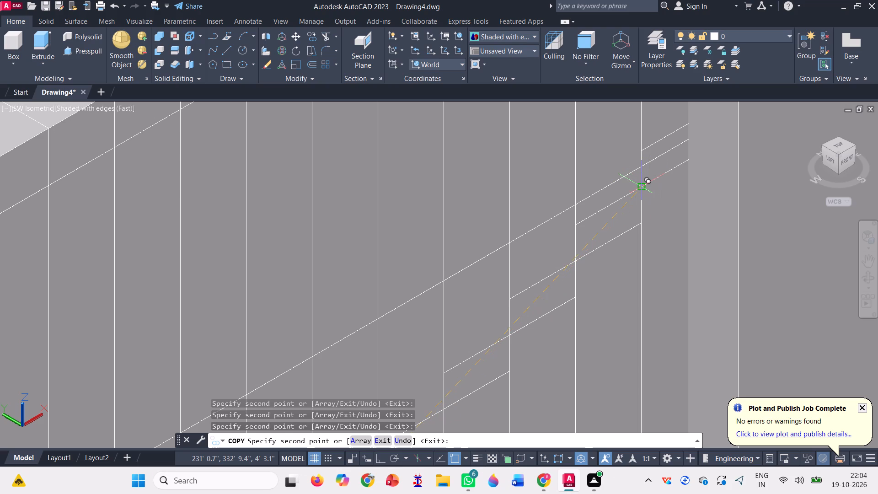
pyautogui.click(643, 186)
pyautogui.scroll(-1, 632, 210)
pyautogui.scroll(-1, 593, 206)
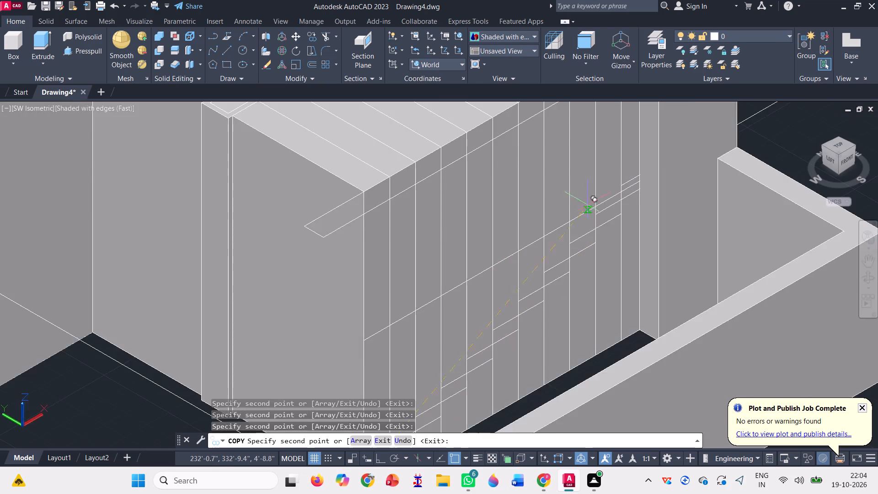
# Finish copying, then Presspull the area above the lowest tread in the first bay through the stair block to its far side.
pyautogui.scroll(-2, 580, 193)
pyautogui.press('space')
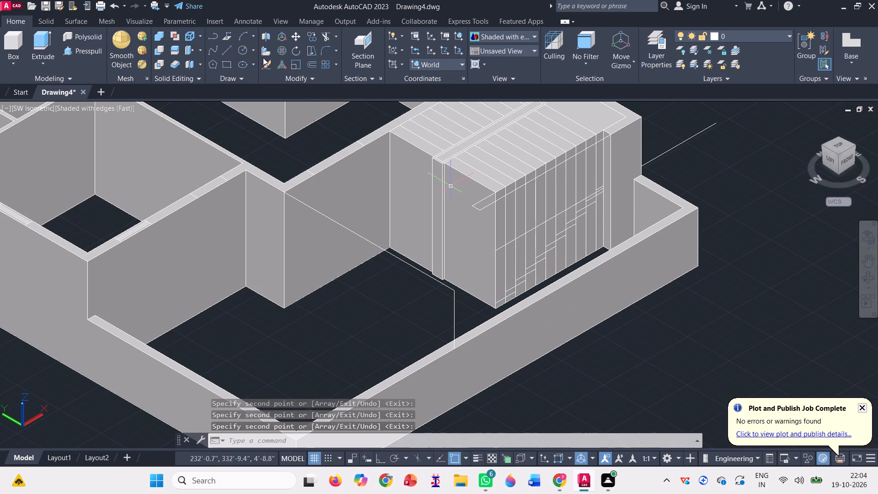
pyautogui.click(92, 46)
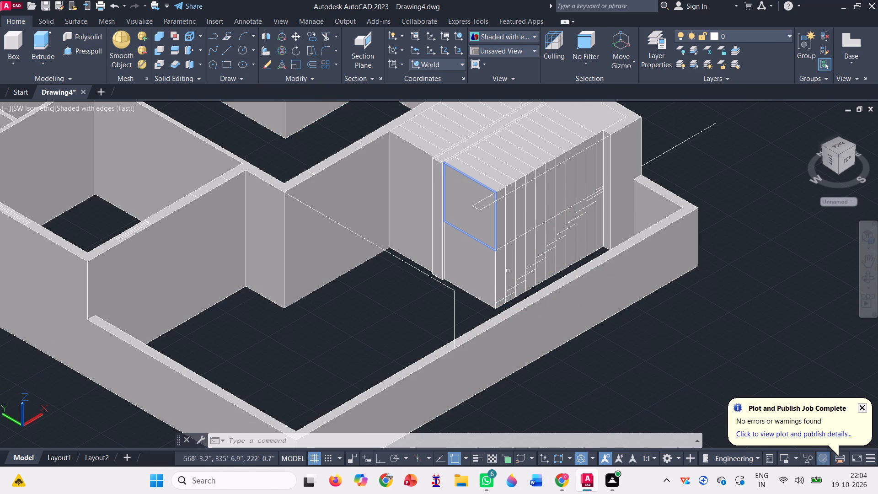
pyautogui.scroll(3, 508, 271)
pyautogui.click(489, 264)
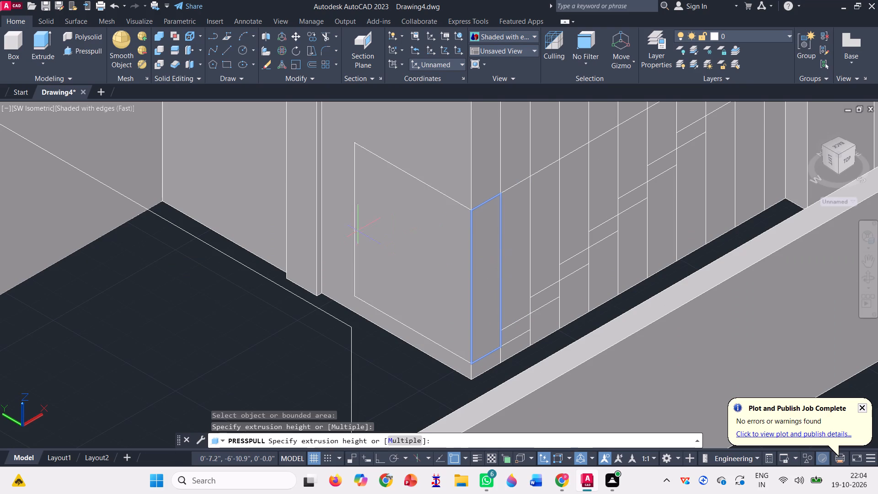
pyautogui.scroll(3, 326, 194)
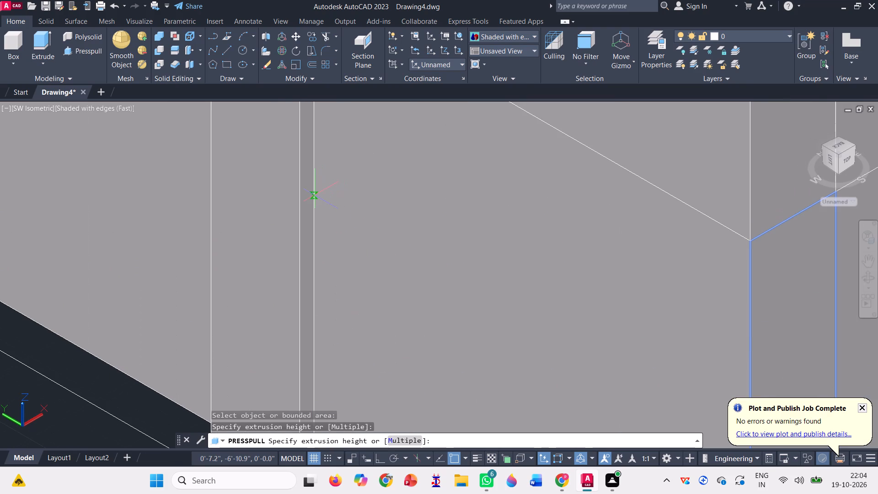
pyautogui.scroll(-4, 348, 223)
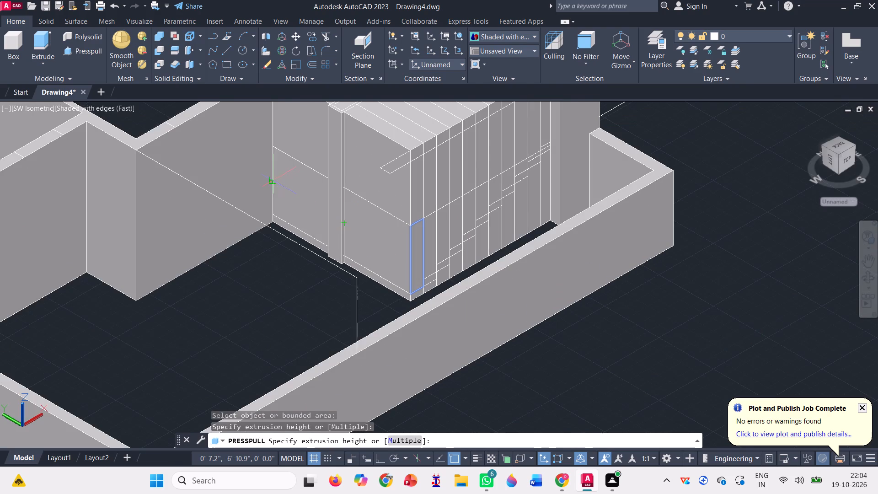
pyautogui.scroll(3, 272, 181)
pyautogui.click(272, 180)
pyautogui.scroll(-2, 294, 220)
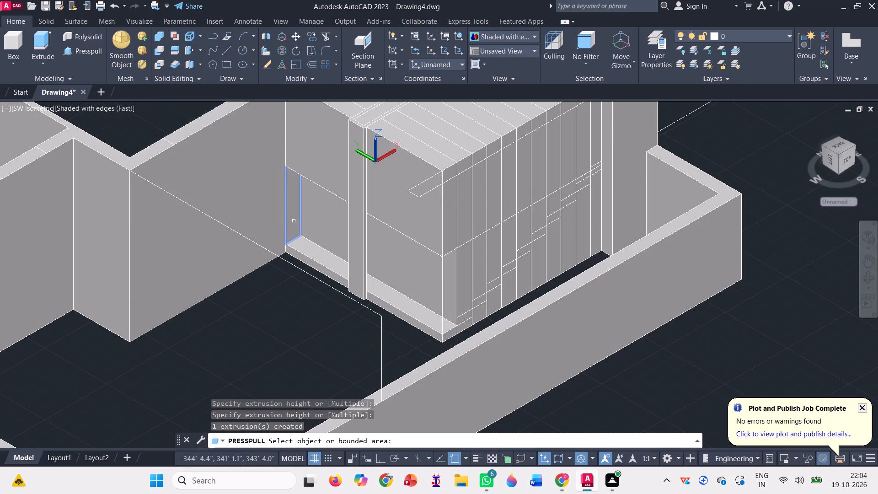
# Presspull the area above the second tread through the stair block to its far side, cutting the second step.
pyautogui.scroll(2, 458, 287)
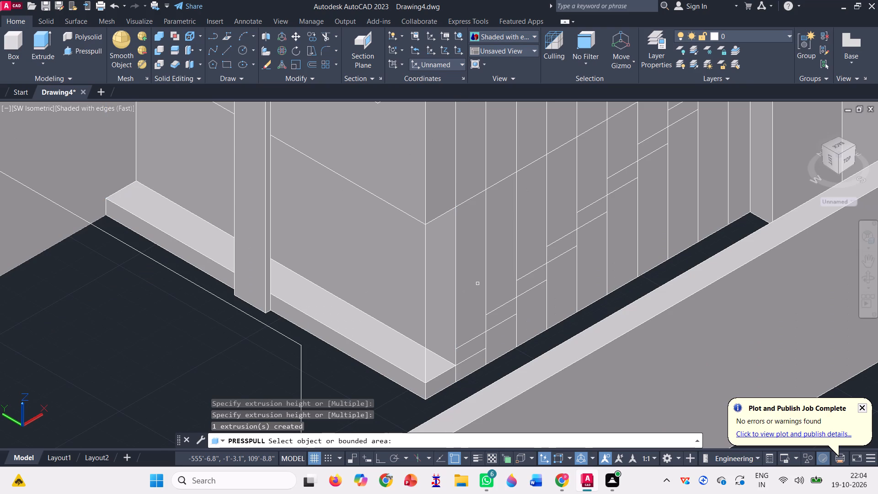
pyautogui.click(477, 282)
pyautogui.scroll(-2, 418, 289)
pyautogui.scroll(3, 304, 223)
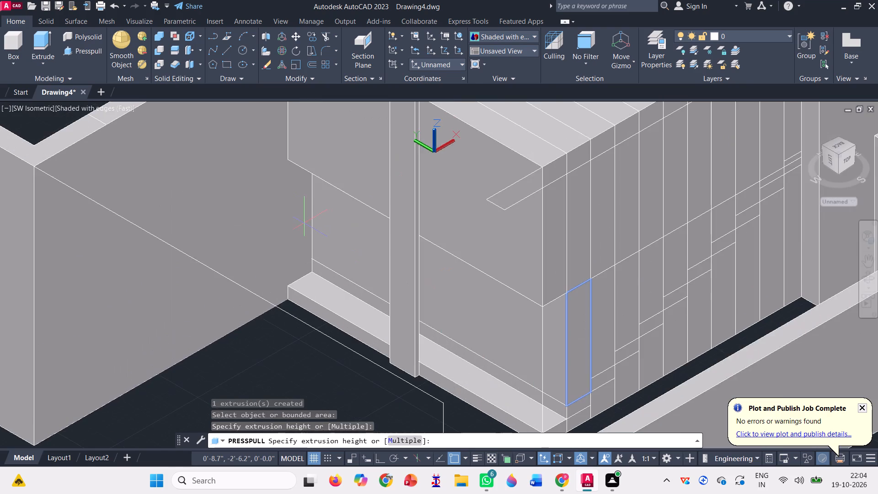
pyautogui.scroll(3, 304, 225)
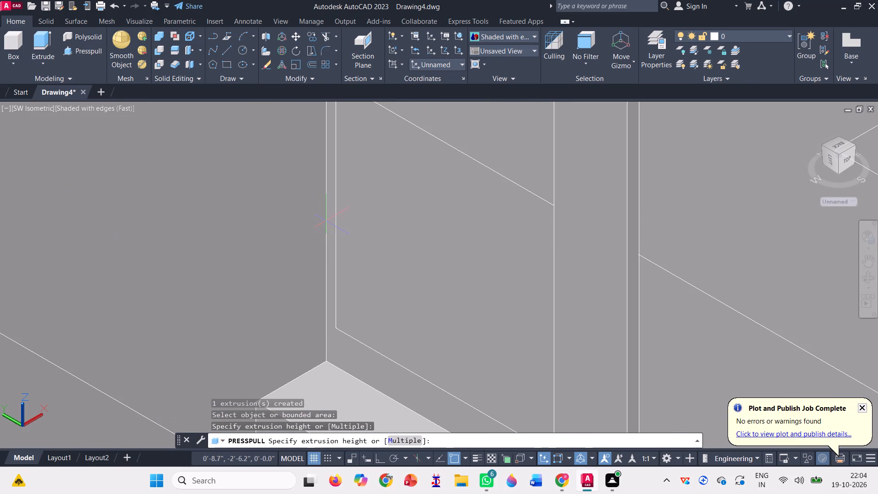
pyautogui.click(326, 220)
pyautogui.scroll(-4, 311, 247)
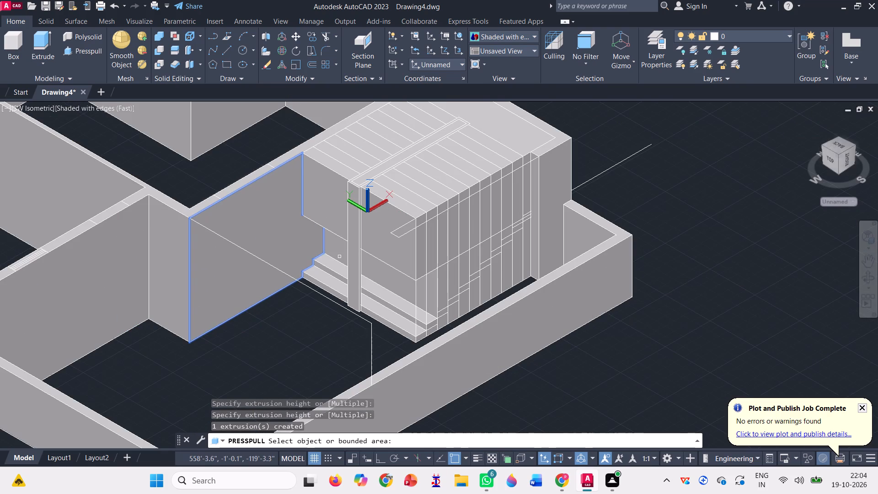
# Presspull the areas above the treads in the two uppermost full-width bays through to the block's far side.
pyautogui.scroll(3, 521, 199)
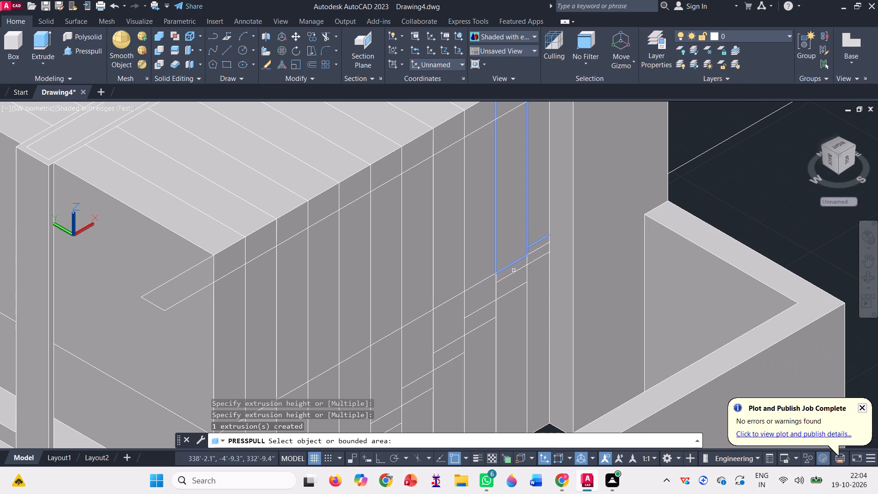
pyautogui.scroll(3, 509, 268)
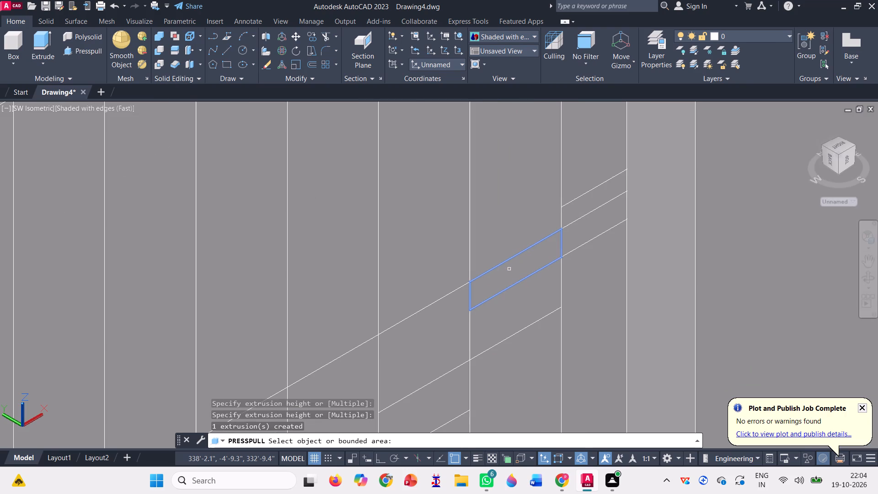
pyautogui.click(509, 268)
pyautogui.scroll(-4, 510, 255)
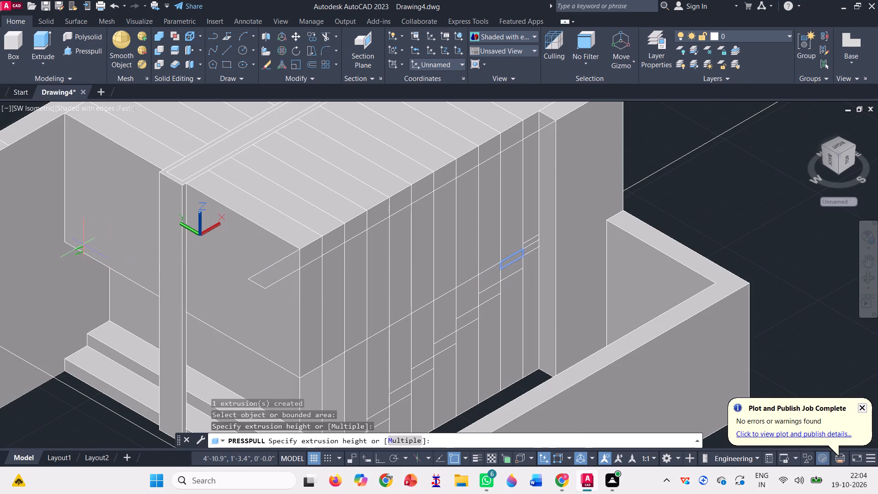
pyautogui.scroll(3, 83, 244)
pyautogui.click(27, 238)
pyautogui.scroll(-2, 49, 212)
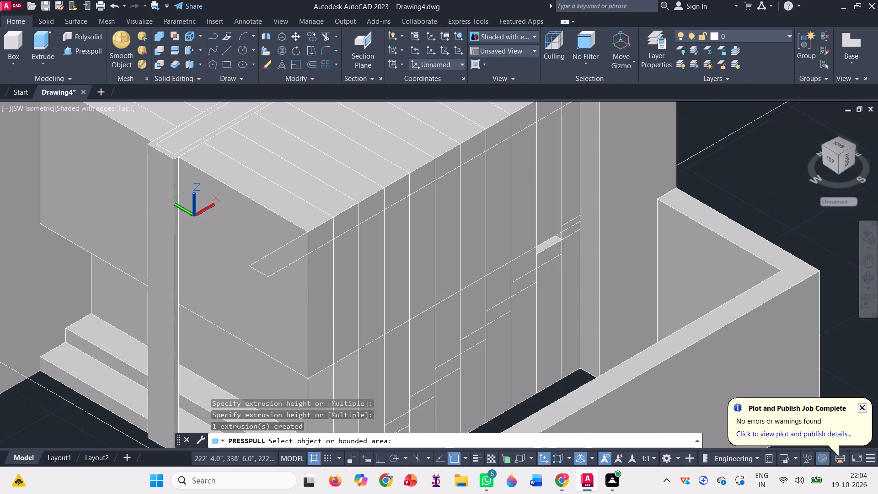
pyautogui.click(527, 266)
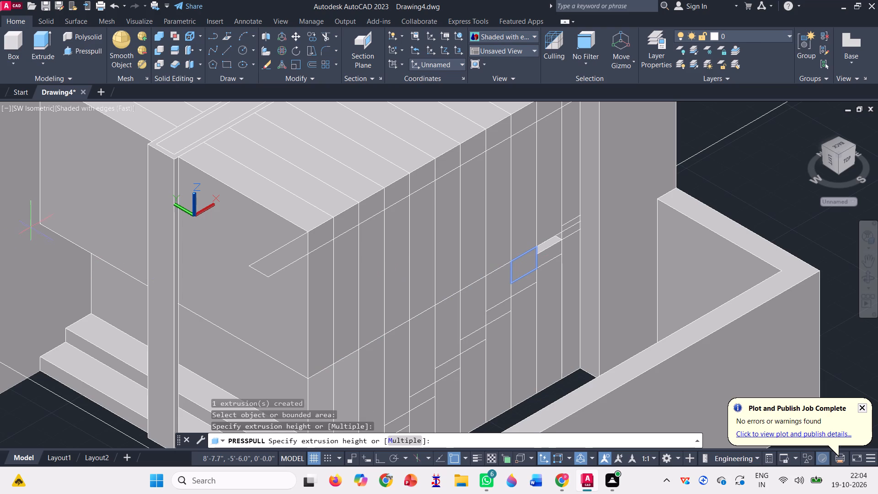
pyautogui.click(38, 224)
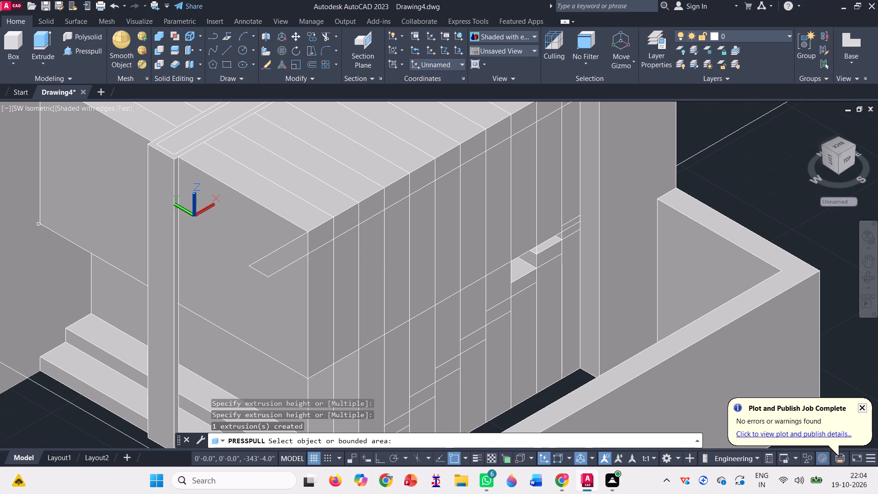
# Presspull the areas above the third and fourth treads from the bottom through to the stair block's far side.
pyautogui.scroll(-2, 191, 217)
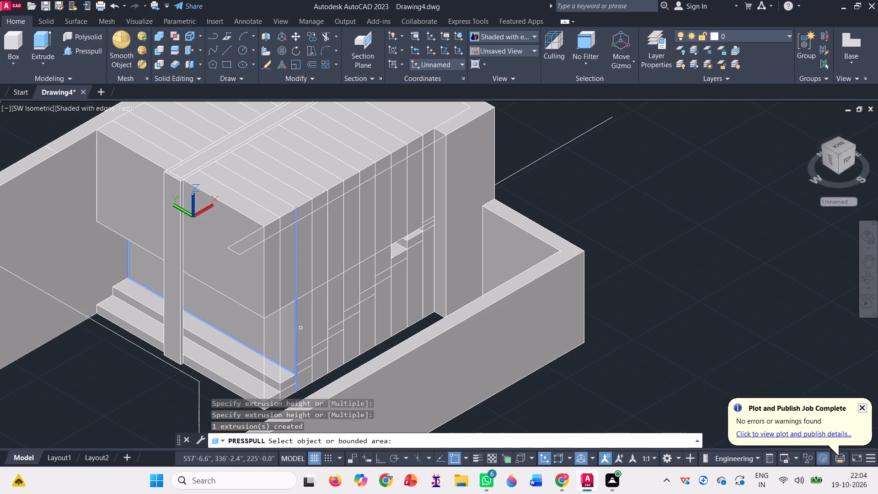
pyautogui.click(300, 328)
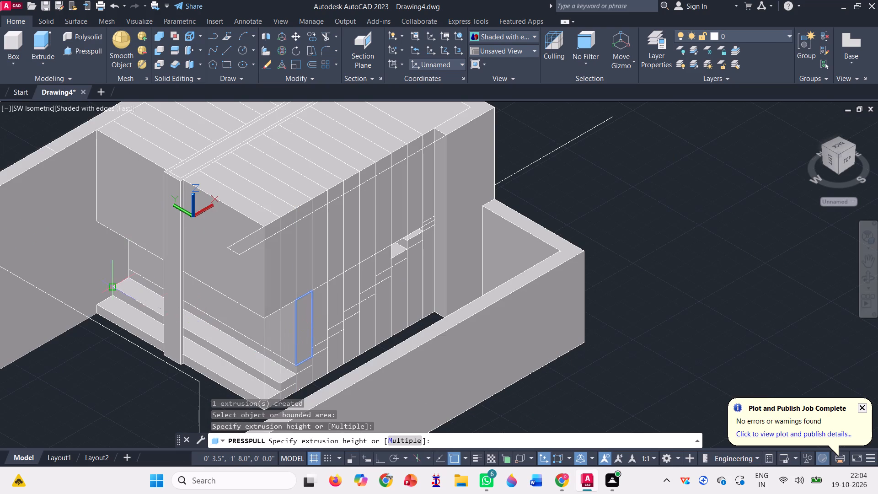
pyautogui.click(95, 223)
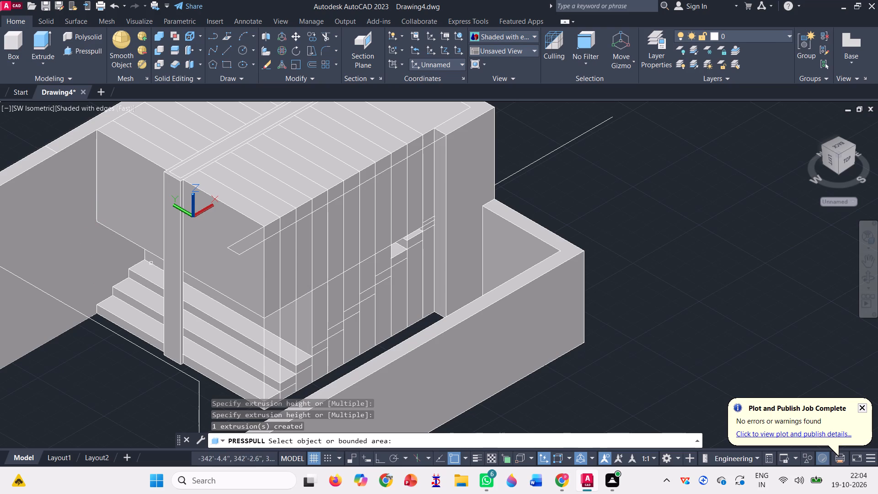
pyautogui.scroll(2, 303, 312)
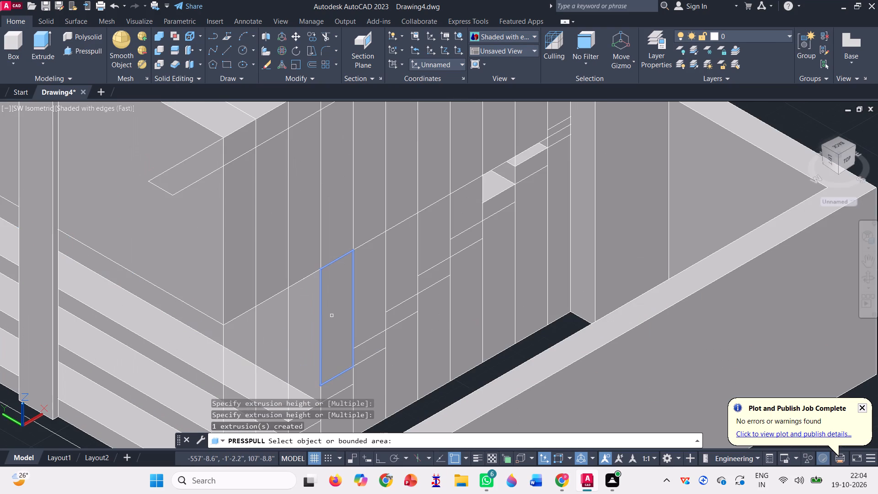
pyautogui.click(332, 315)
pyautogui.scroll(-1, 178, 264)
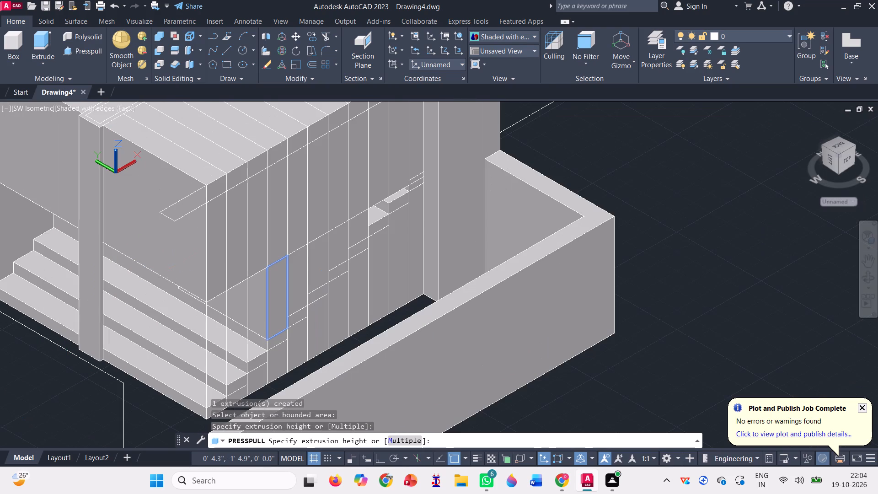
pyautogui.scroll(-1, 120, 242)
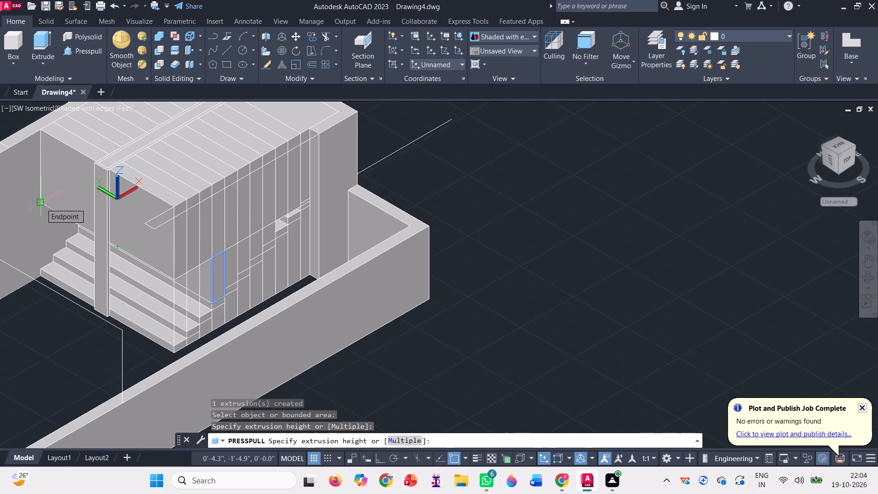
pyautogui.click(41, 204)
pyautogui.scroll(2, 268, 233)
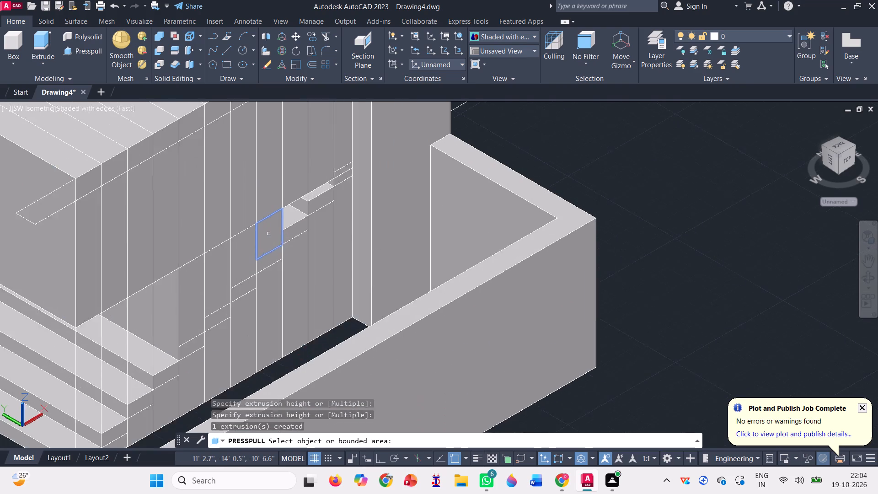
# Presspull the areas above the eighth and seventh treads from the bottom through to the stair block's far side.
pyautogui.scroll(1, 268, 233)
pyautogui.click(268, 233)
pyautogui.scroll(-3, 290, 279)
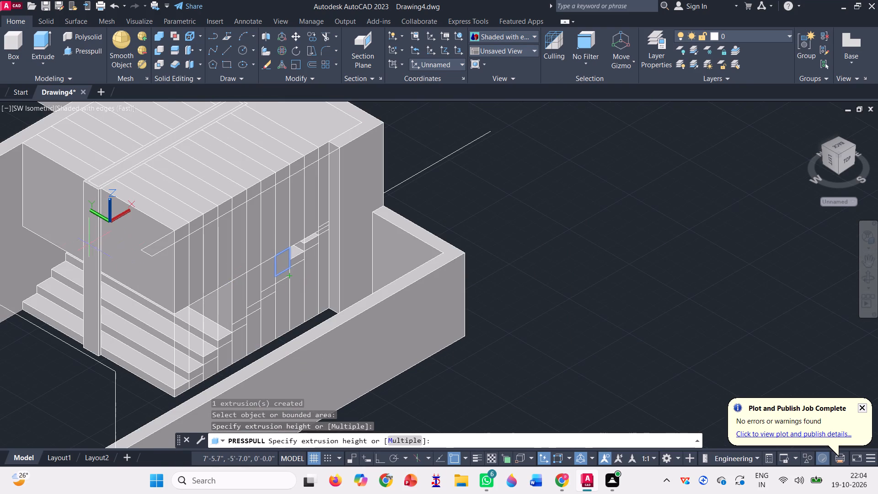
pyautogui.click(21, 227)
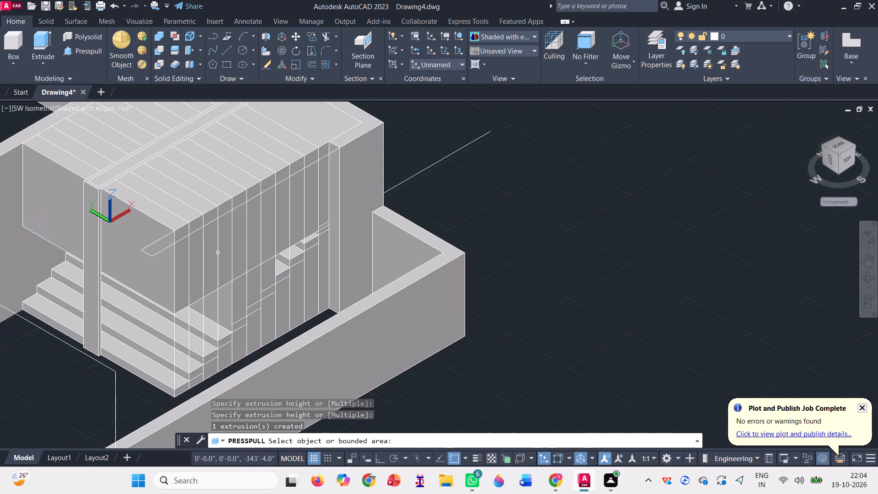
pyautogui.click(268, 278)
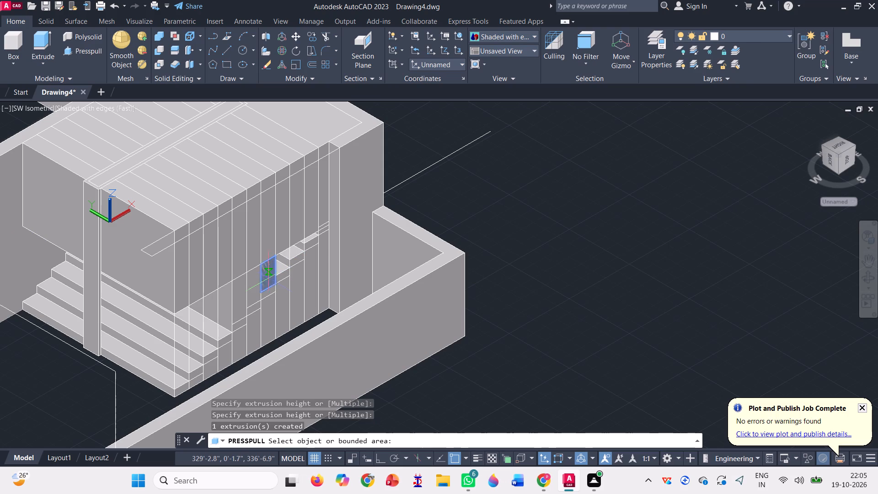
pyautogui.click(23, 225)
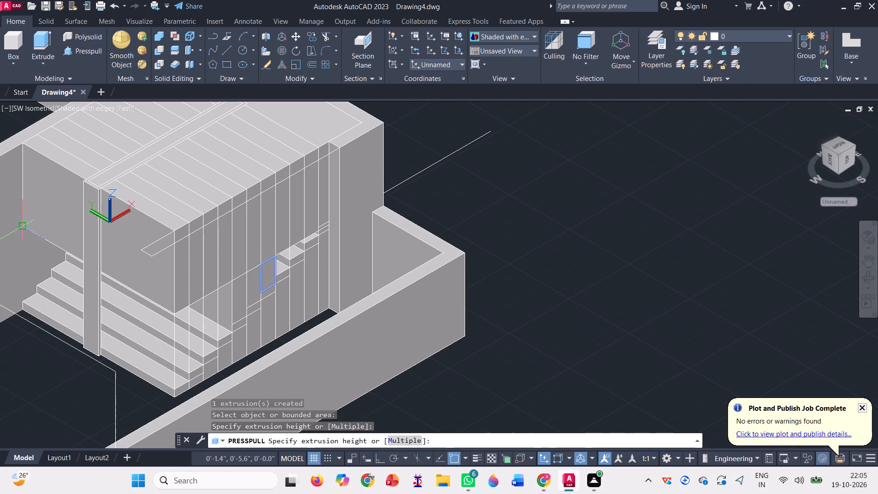
# Presspull the areas above the sixth and fifth treads through to the block's far side, and finish the command.
pyautogui.click(252, 287)
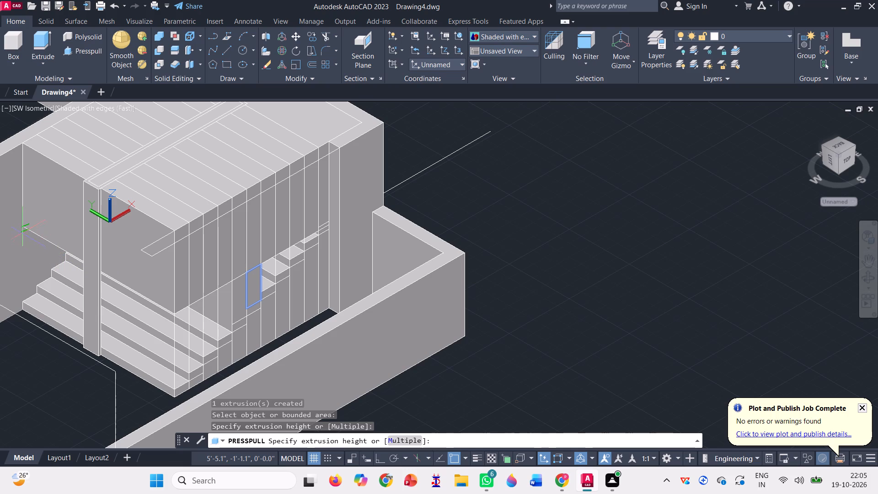
pyautogui.click(21, 228)
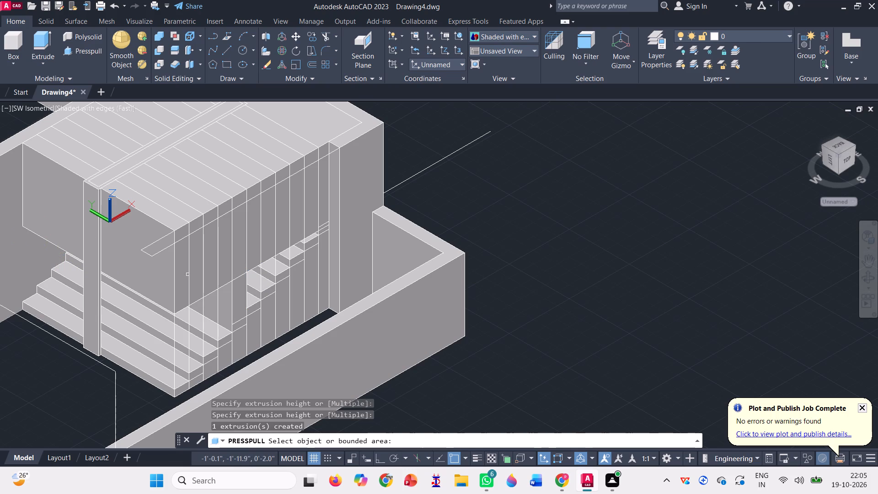
pyautogui.scroll(1, 231, 308)
pyautogui.click(245, 303)
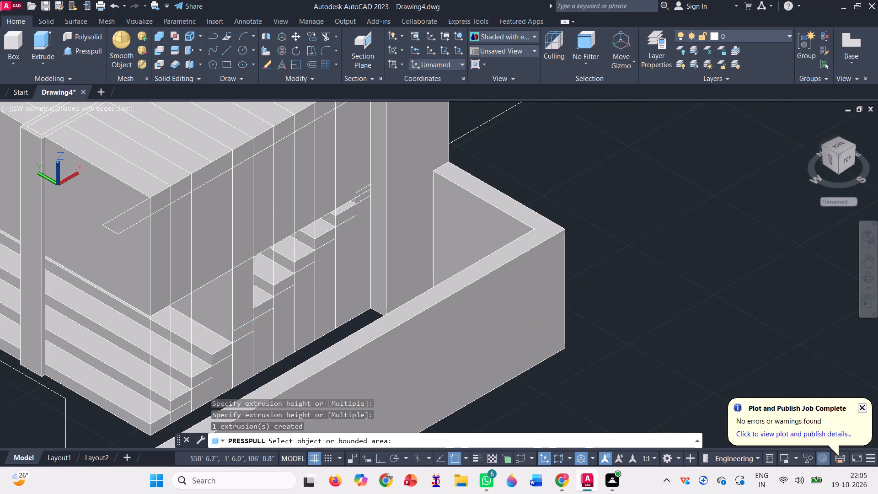
pyautogui.scroll(-1, 257, 313)
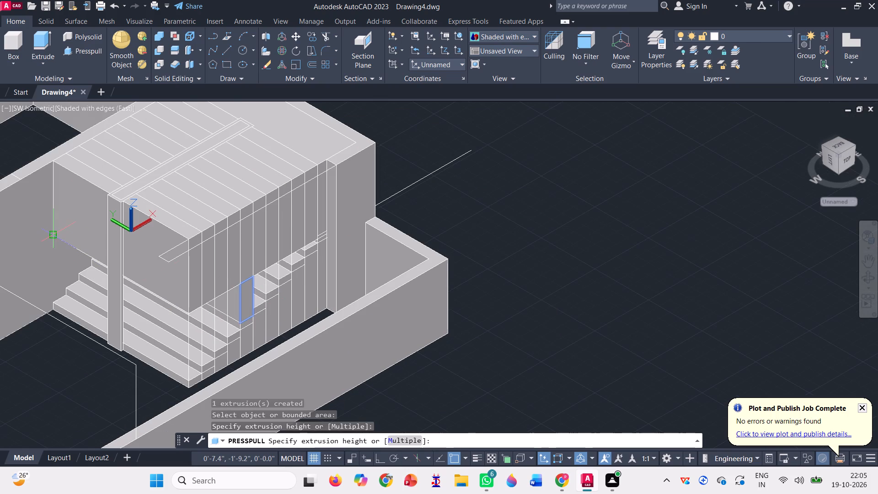
pyautogui.click(54, 235)
pyautogui.scroll(-1, 177, 277)
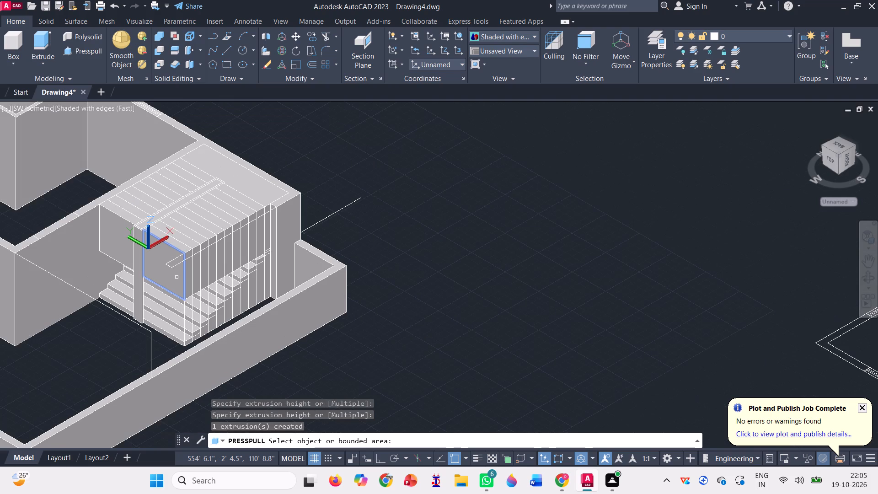
pyautogui.scroll(2, 237, 320)
pyautogui.press('space')
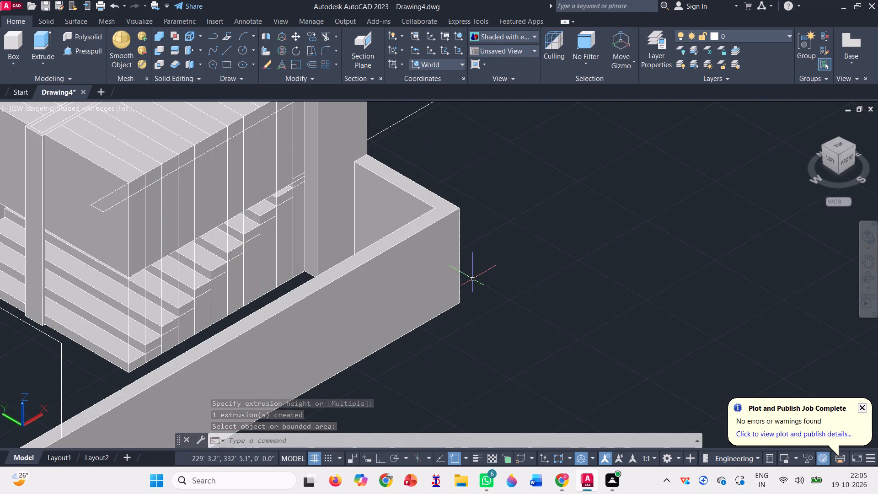
# Presspull the areas beneath the uppermost tread and the second tread from the bottom through to the stair block's far side.
pyautogui.click(72, 53)
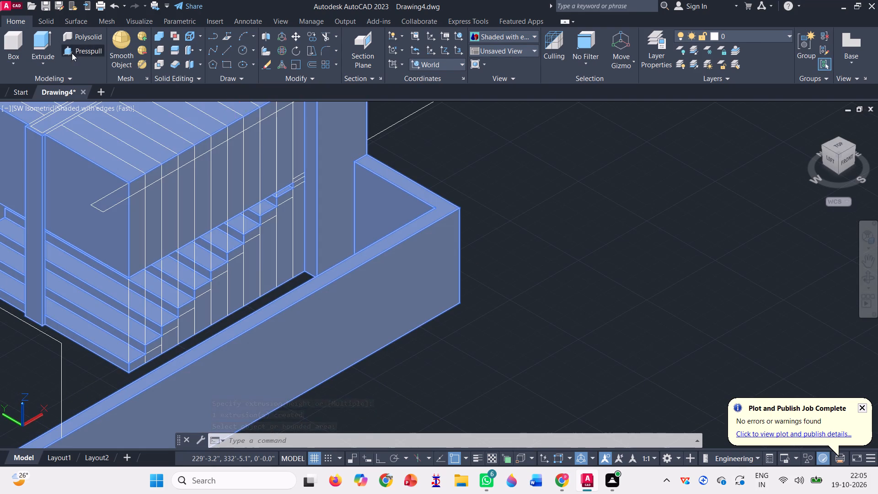
pyautogui.scroll(1, 301, 252)
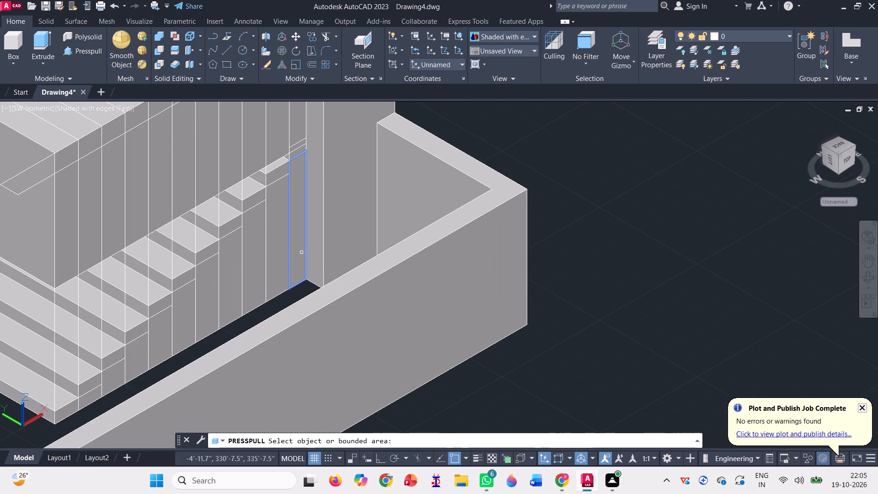
pyautogui.click(301, 251)
pyautogui.scroll(-2, 321, 267)
pyautogui.scroll(3, 111, 257)
pyautogui.click(102, 265)
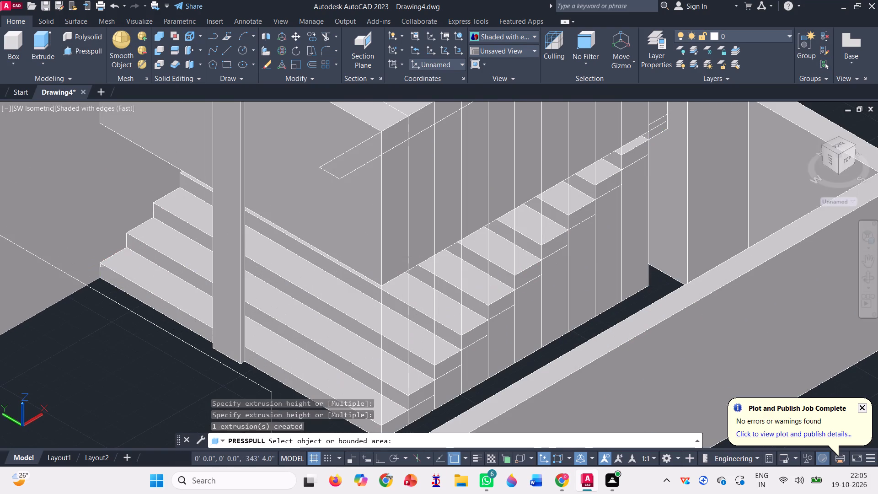
pyautogui.scroll(-2, 172, 244)
pyautogui.scroll(2, 294, 292)
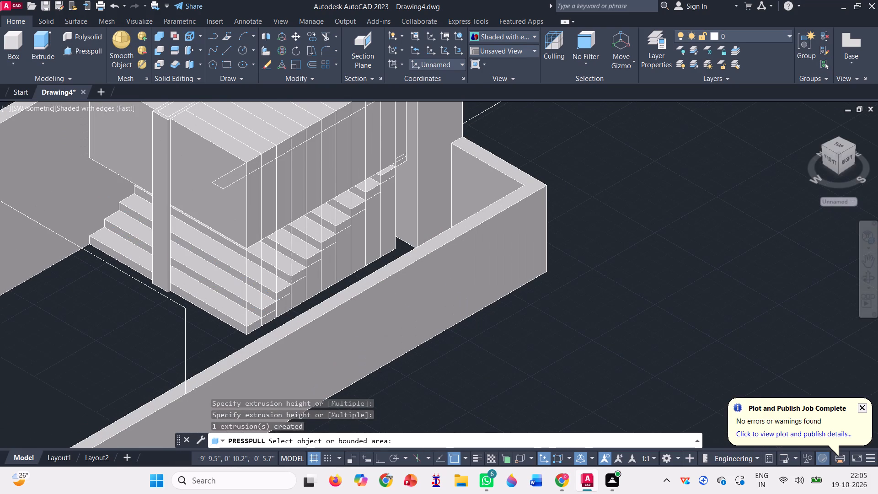
pyautogui.click(268, 320)
pyautogui.scroll(2, 83, 242)
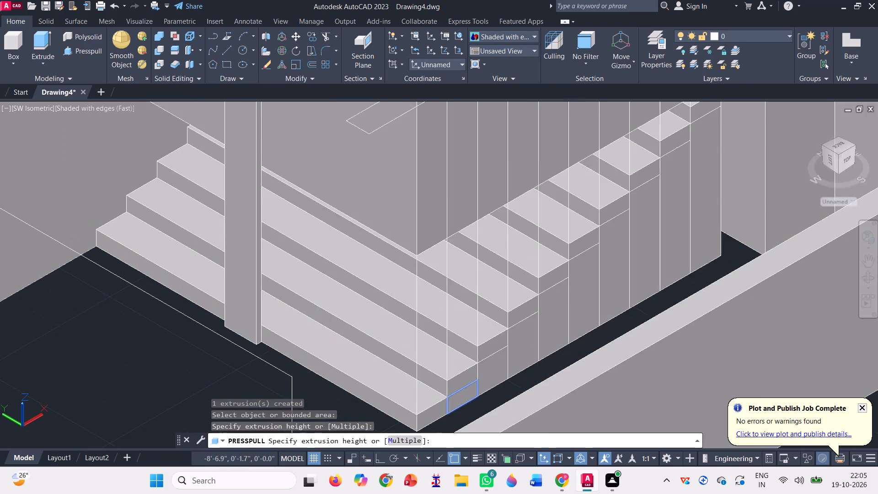
pyautogui.scroll(1, 83, 242)
pyautogui.click(99, 225)
# Presspull the exposed face beside the second tread's notch along the stair's length, cutting away the block's bottom strip.
pyautogui.scroll(-2, 118, 254)
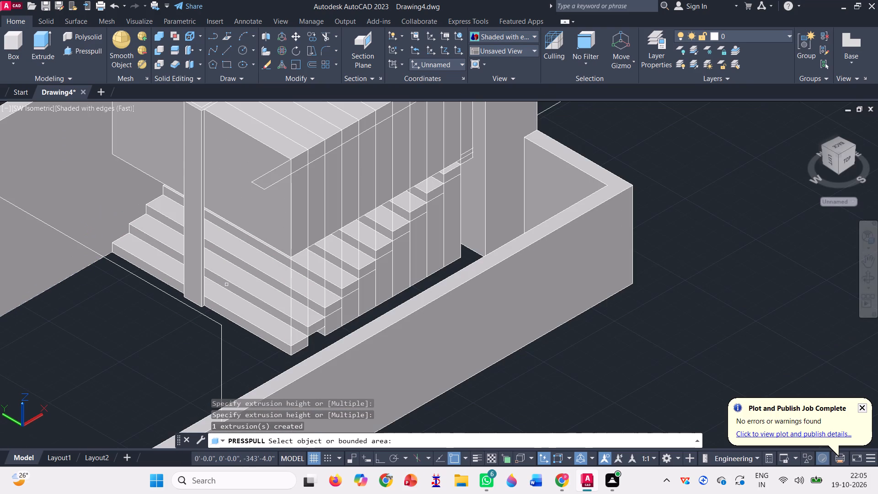
pyautogui.scroll(2, 321, 342)
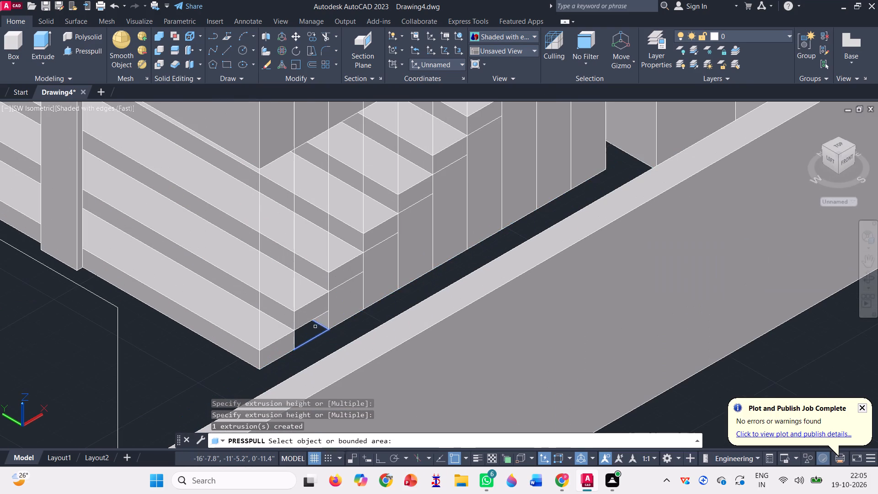
pyautogui.scroll(2, 322, 317)
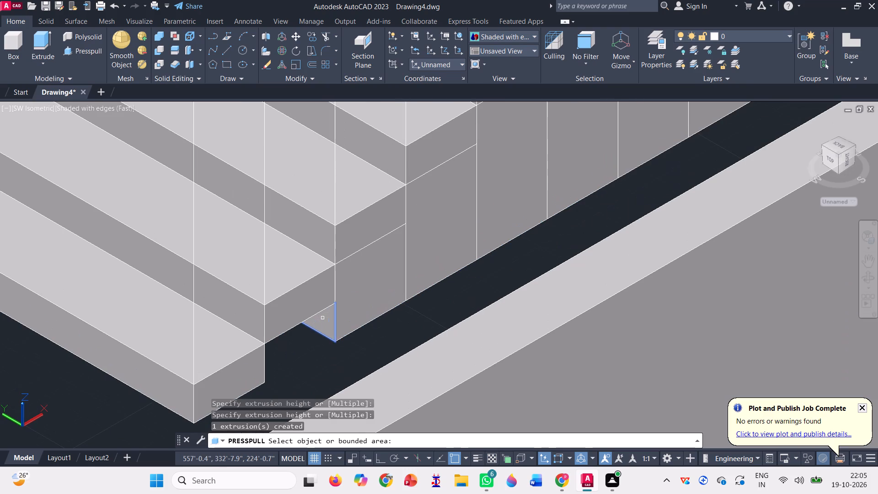
pyautogui.click(324, 319)
pyautogui.scroll(-3, 324, 319)
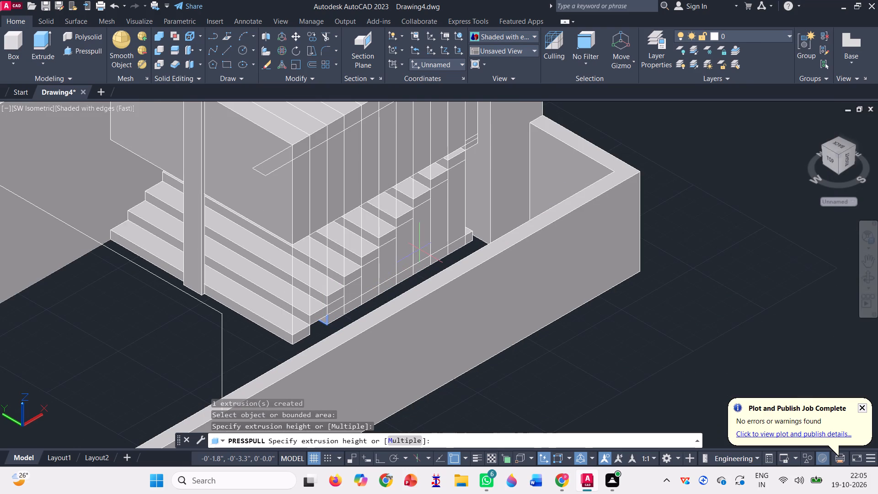
pyautogui.click(419, 248)
# Presspull the area beneath the third tread from the bottom through to the stair block's far side.
pyautogui.scroll(3, 345, 301)
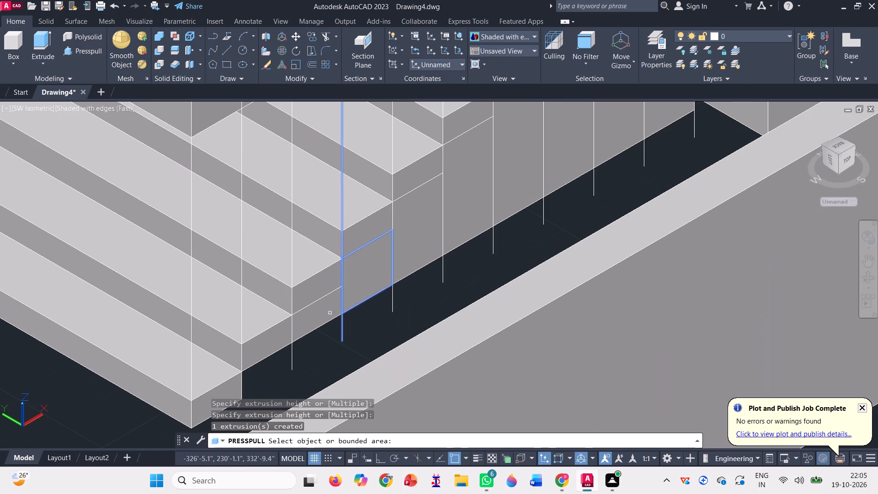
pyautogui.click(313, 316)
pyautogui.scroll(-3, 329, 340)
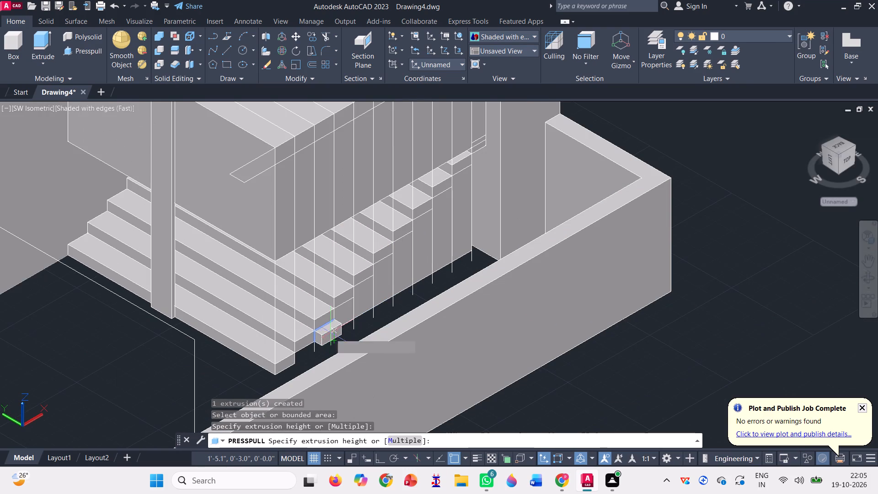
pyautogui.scroll(2, 82, 241)
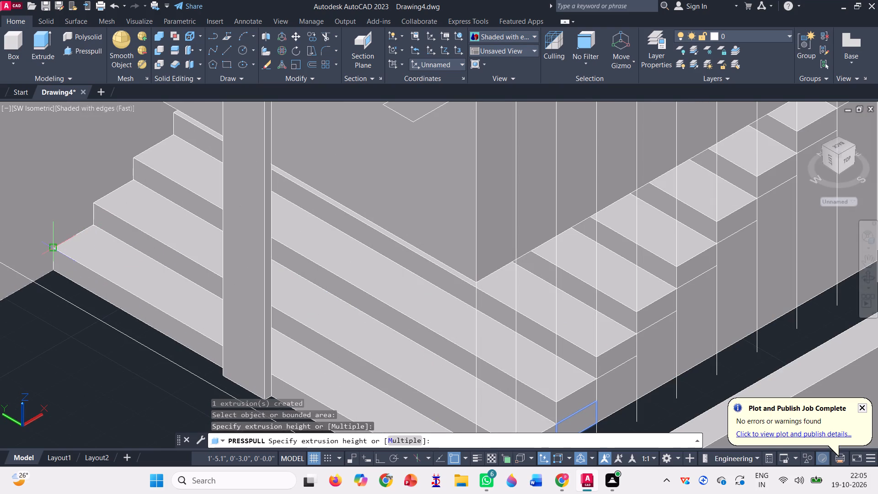
pyautogui.click(51, 248)
pyautogui.scroll(-2, 90, 230)
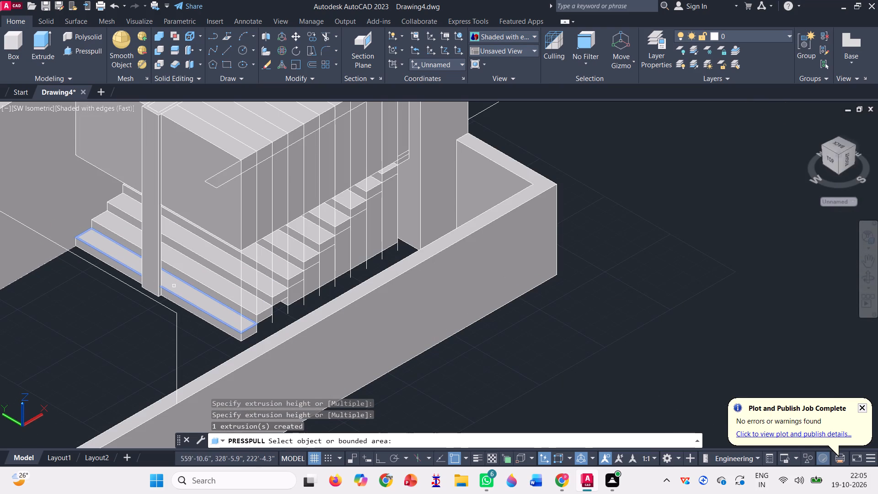
# Presspull the exposed face beside the third tread's notch along the stair to its upper end, cutting away the next strip.
pyautogui.scroll(3, 275, 304)
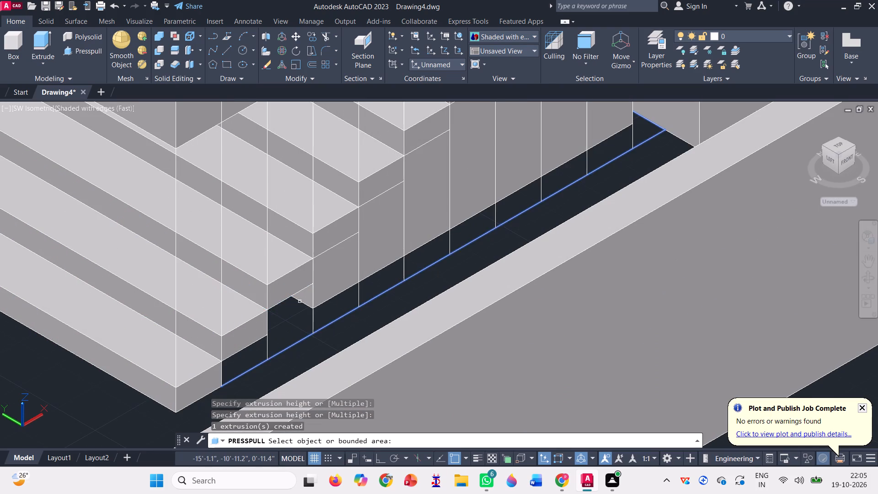
pyautogui.click(304, 297)
pyautogui.scroll(-2, 301, 305)
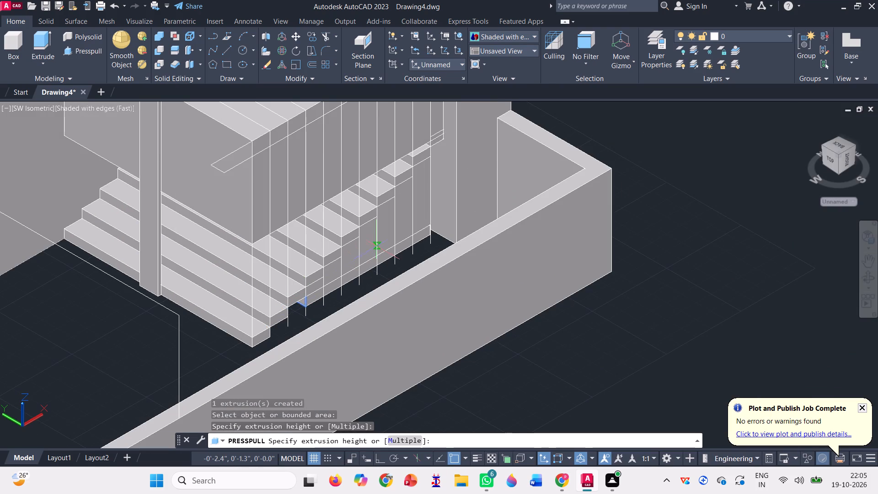
pyautogui.click(377, 245)
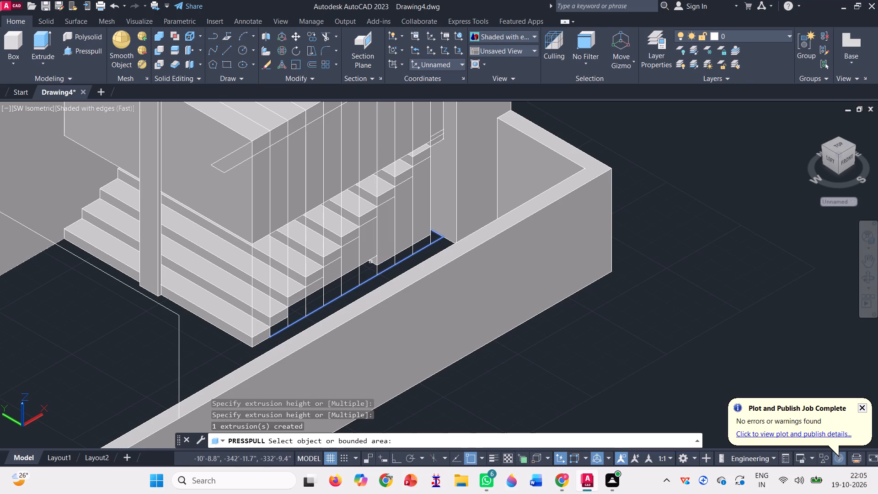
pyautogui.scroll(3, 372, 259)
pyautogui.click(380, 263)
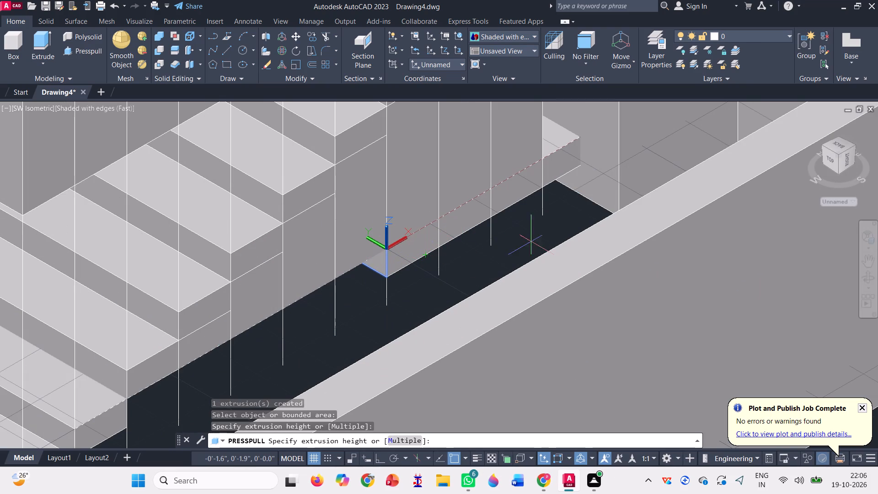
pyautogui.click(541, 185)
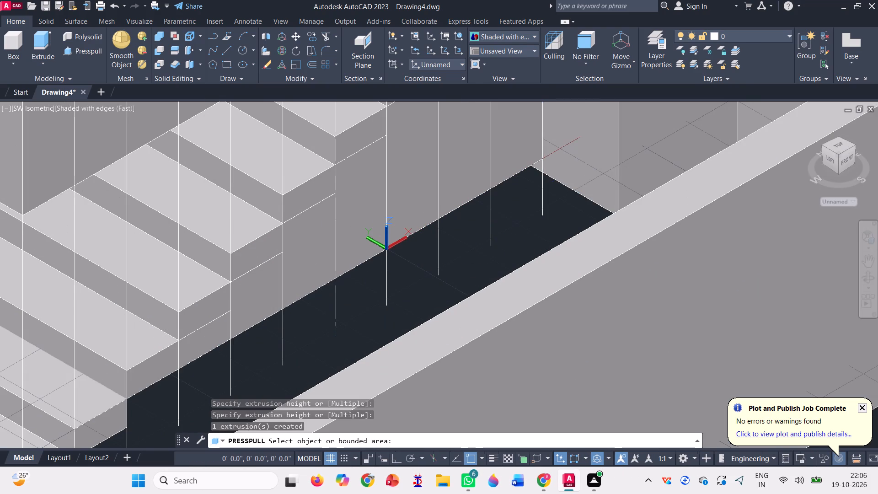
# Presspull the remaining areas beneath the fourth and fifth treads from the bottom through to the stair block's far side.
pyautogui.scroll(-1, 373, 264)
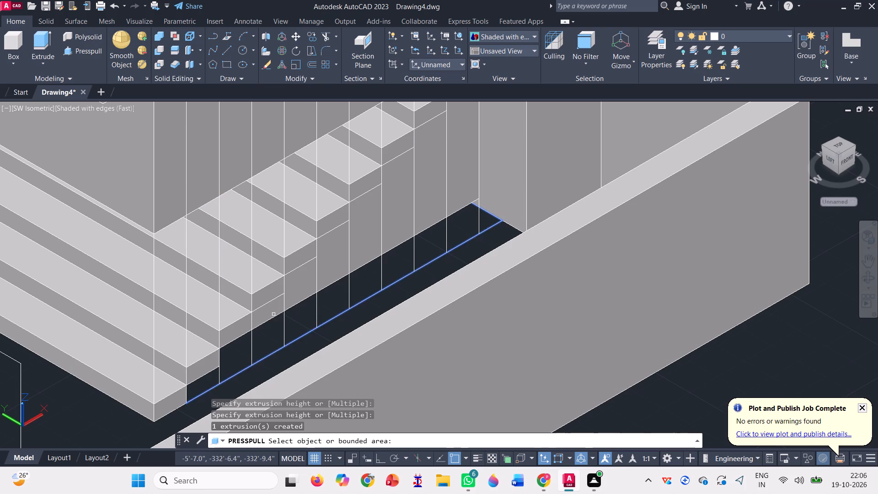
pyautogui.click(269, 309)
pyautogui.scroll(-2, 293, 340)
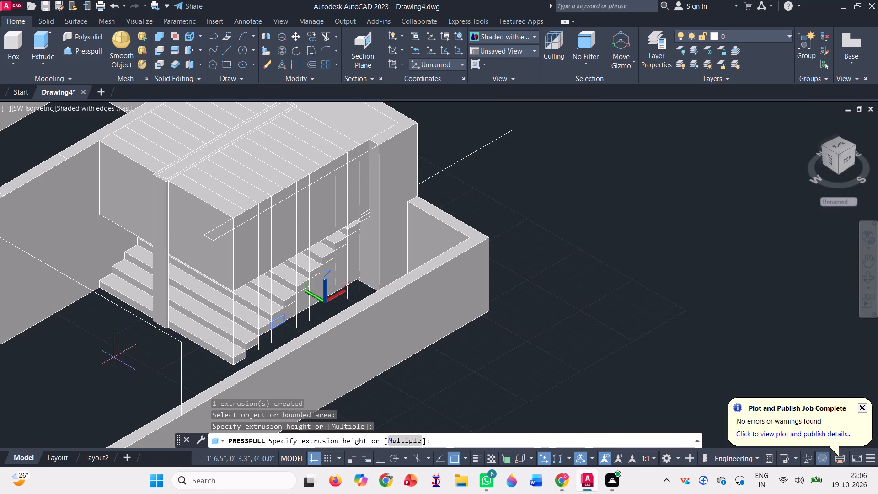
pyautogui.scroll(1, 124, 258)
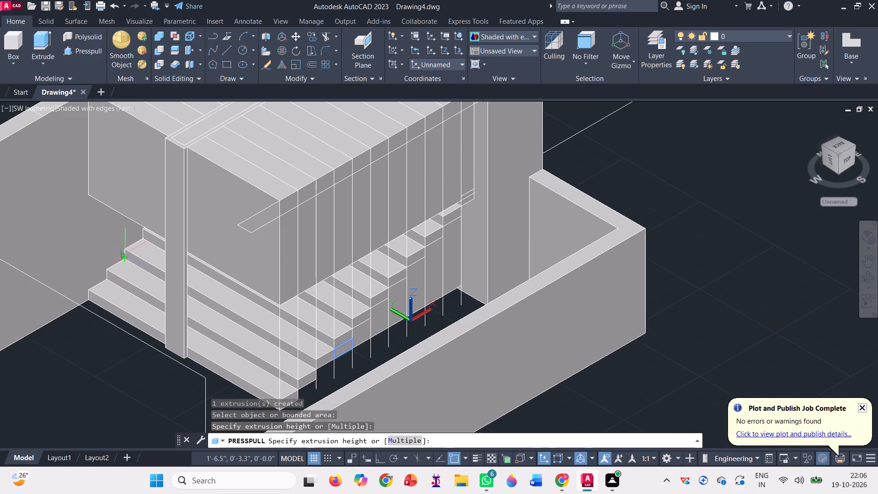
pyautogui.click(122, 248)
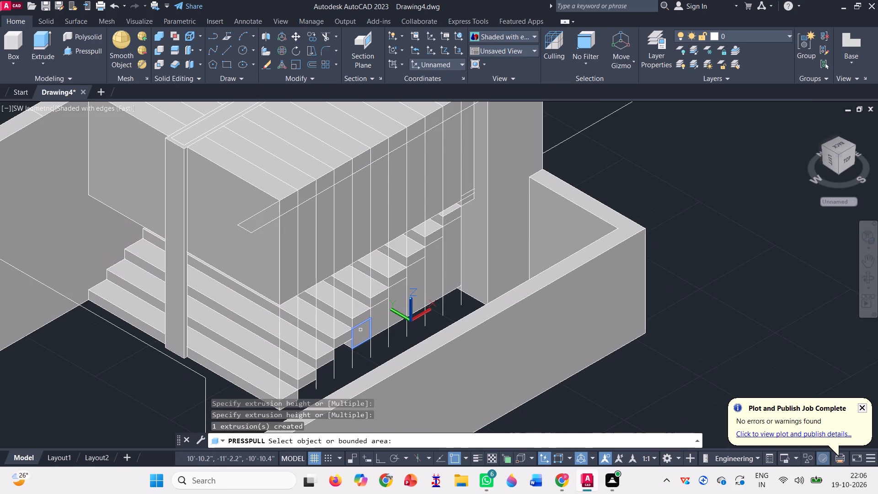
pyautogui.click(361, 330)
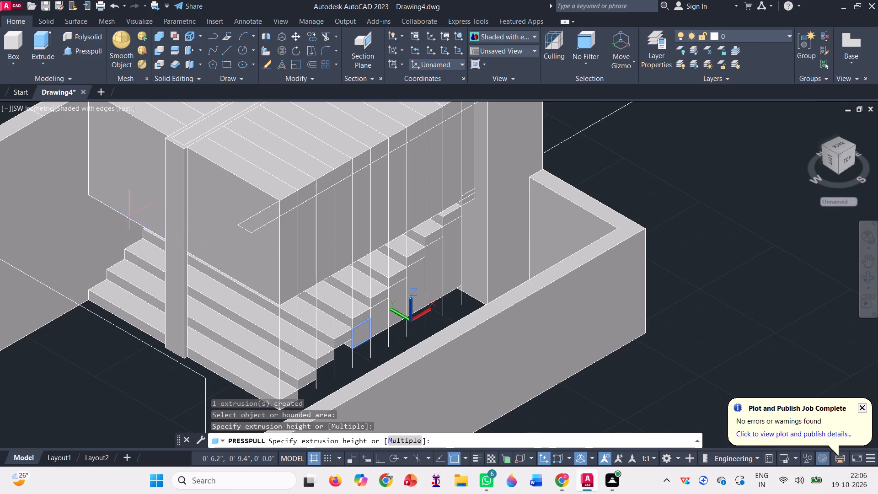
pyautogui.click(90, 193)
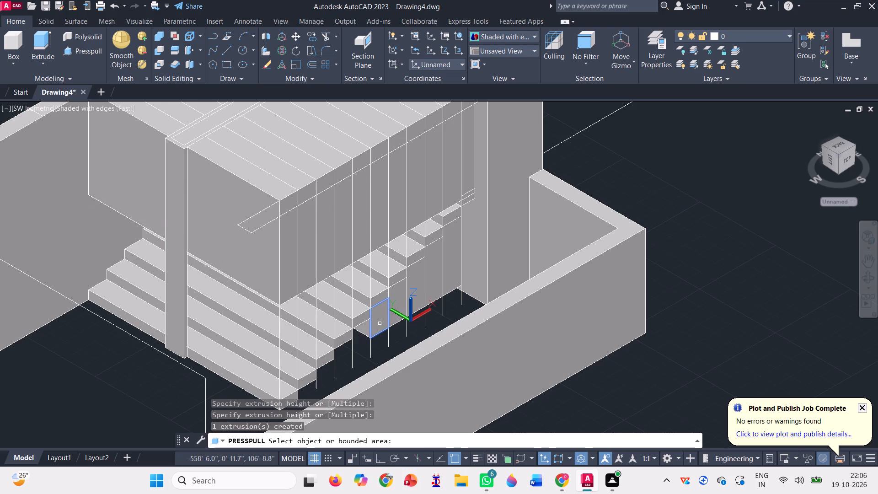
# Presspull the areas beneath the sixth, seventh and eighth treads from the bottom through to the block's far side.
pyautogui.click(380, 323)
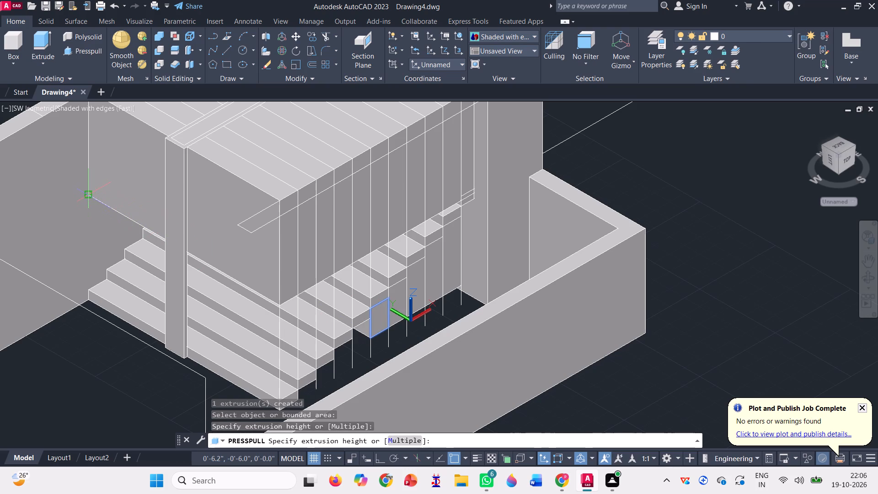
pyautogui.click(86, 191)
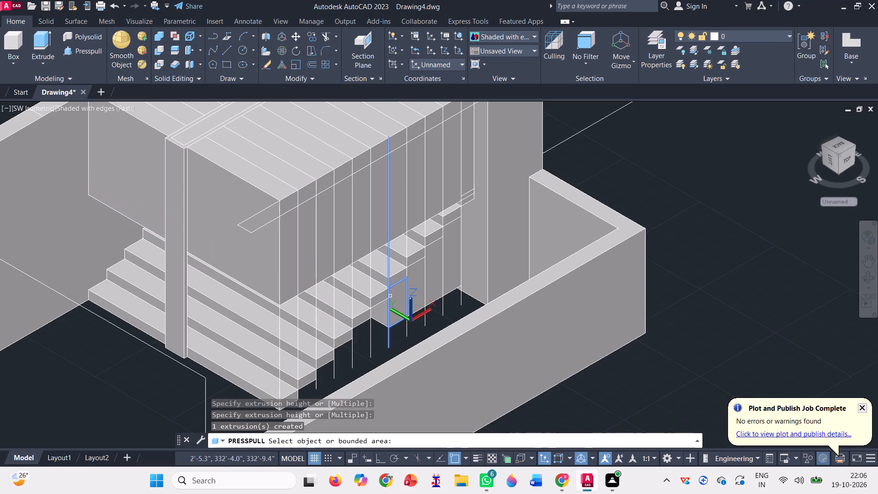
pyautogui.click(396, 302)
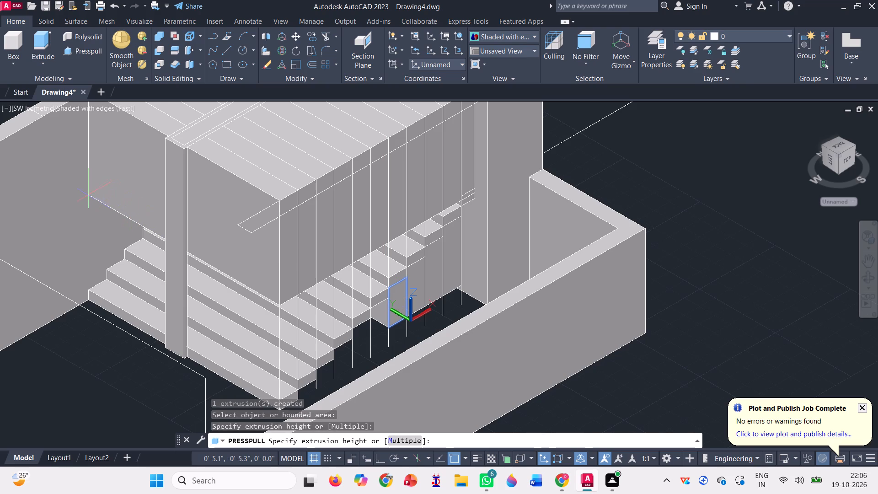
pyautogui.click(87, 193)
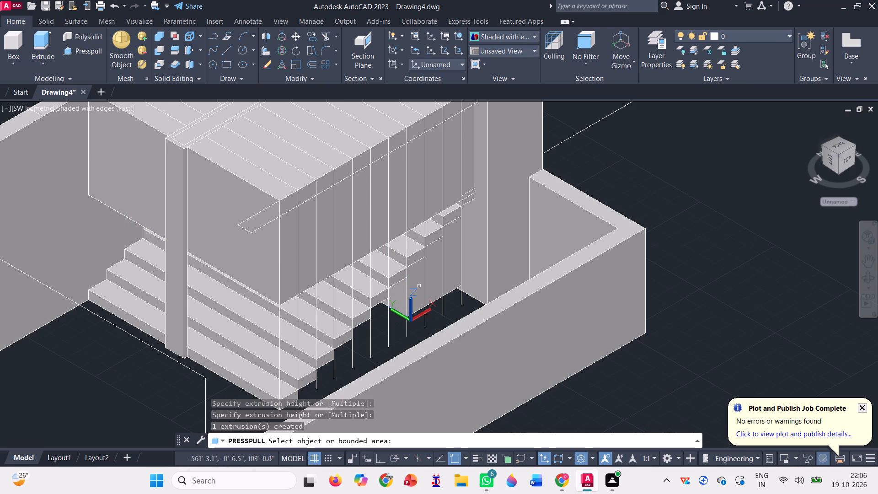
pyautogui.click(417, 283)
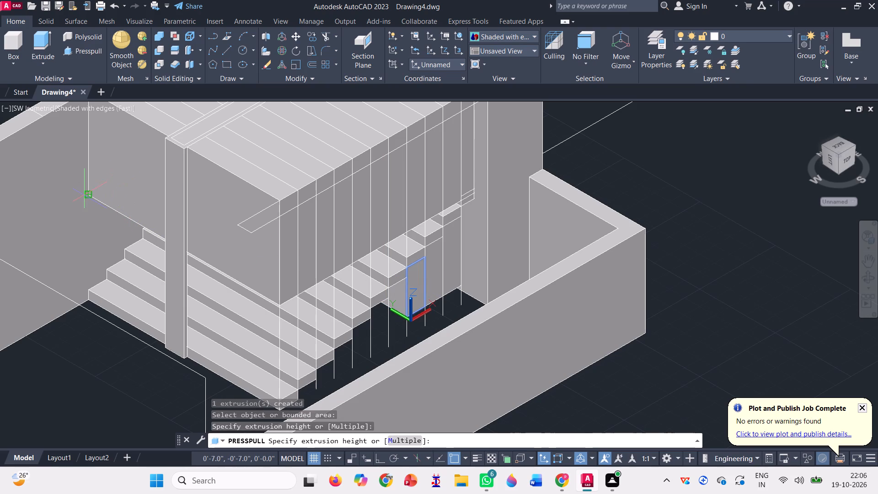
pyautogui.click(86, 197)
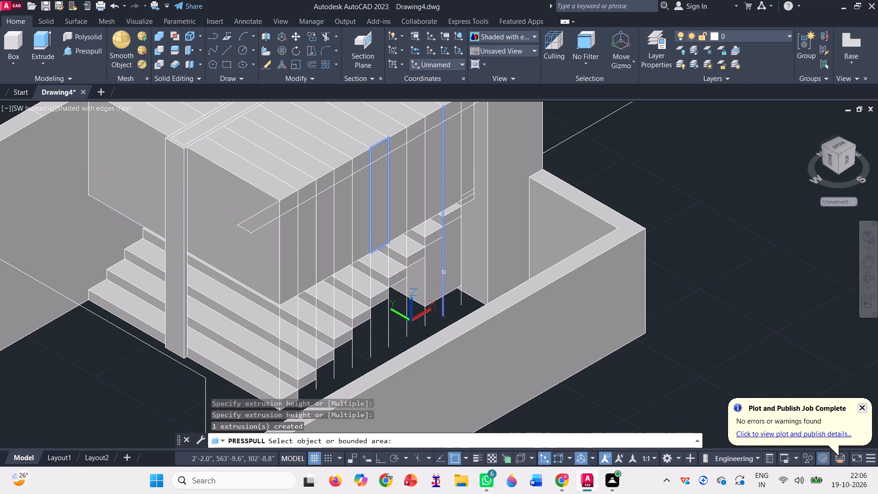
# Presspull the areas beneath the ninth and tenth treads from the bottom through to the stair block's far side.
pyautogui.click(435, 272)
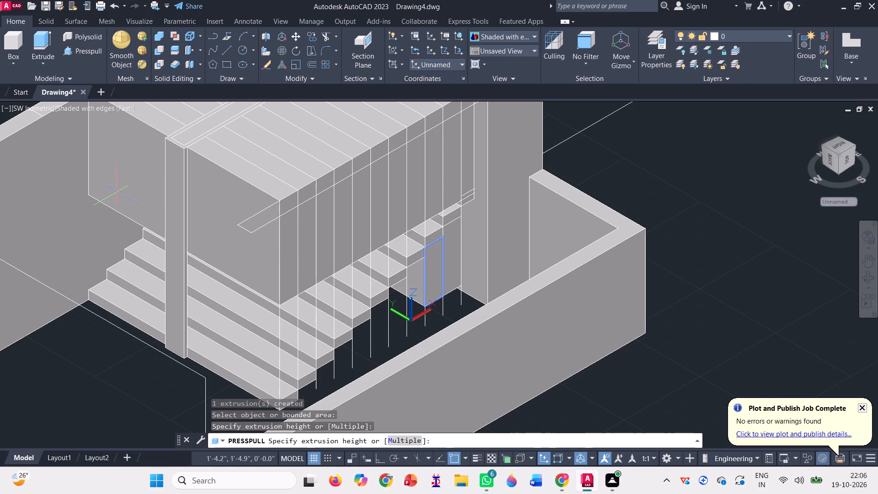
pyautogui.click(89, 192)
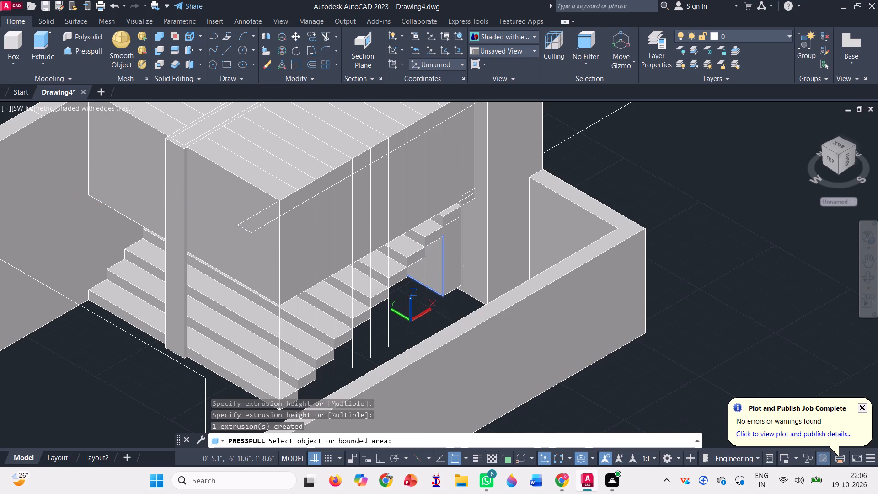
pyautogui.click(454, 272)
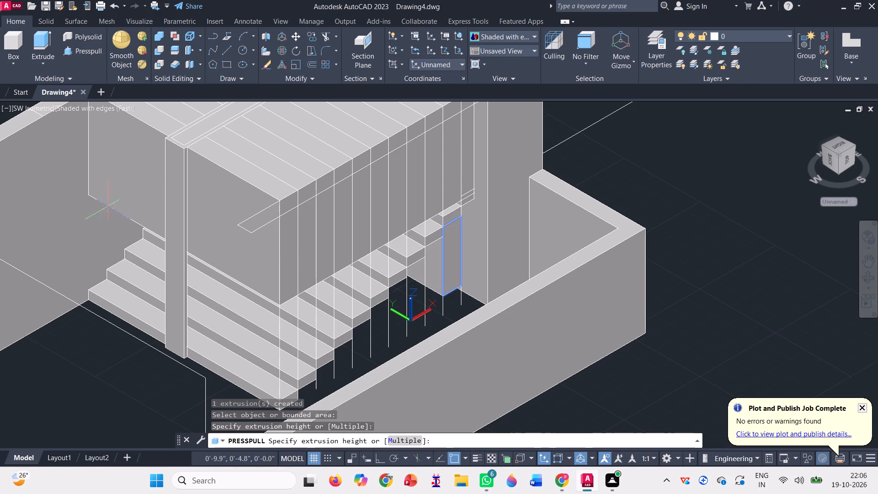
pyautogui.click(87, 193)
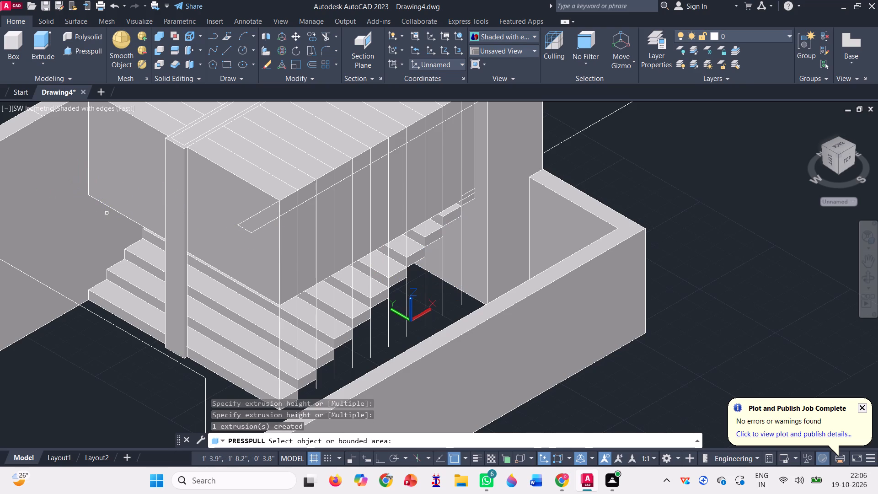
pyautogui.scroll(-1, 391, 320)
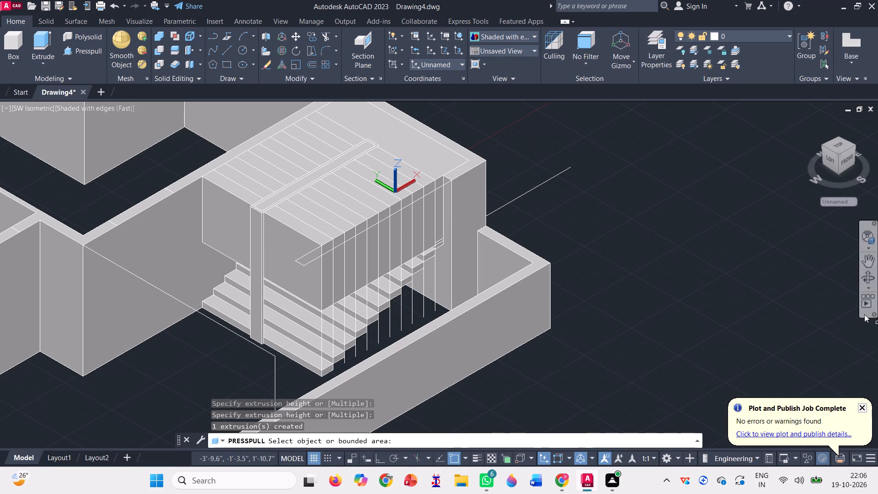
# Presspull the end face of the block above the lower stair flight through to the last tread line, clearing the space over the treads.
pyautogui.click(870, 272)
pyautogui.moveTo(538, 377); pyautogui.dragTo(586, 371)
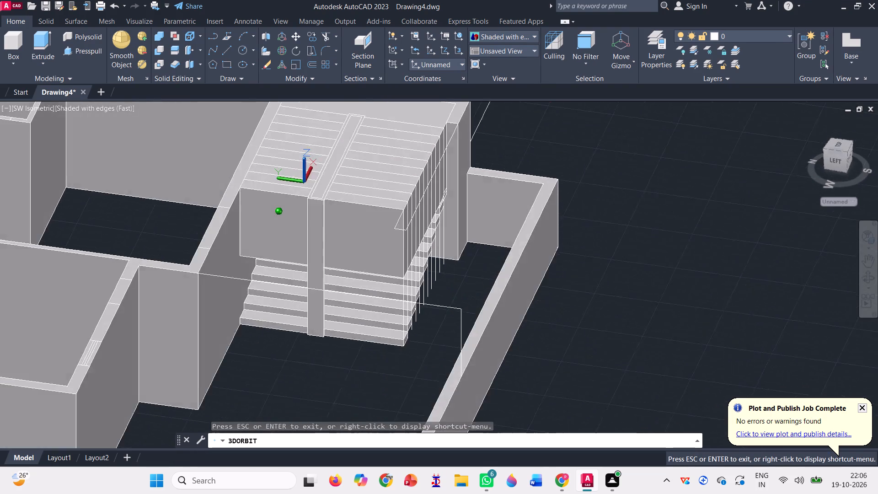
pyautogui.moveTo(586, 371); pyautogui.dragTo(564, 340)
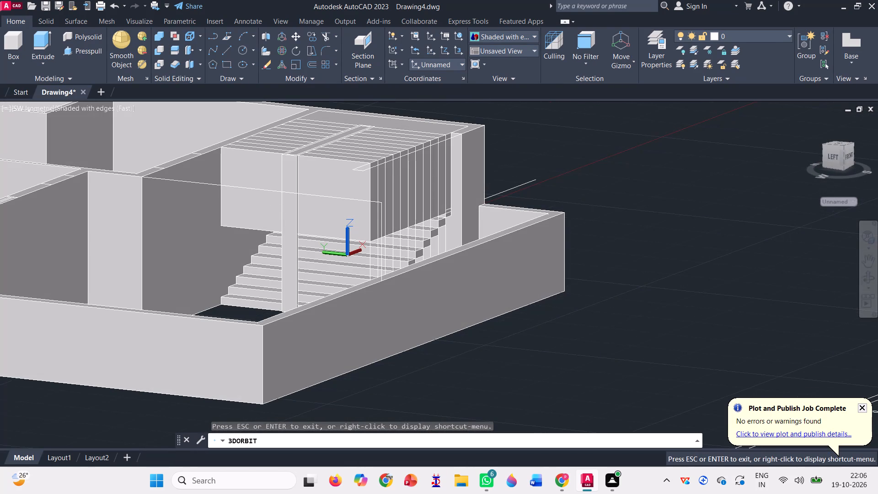
pyautogui.scroll(6, 374, 122)
pyautogui.press('Escape')
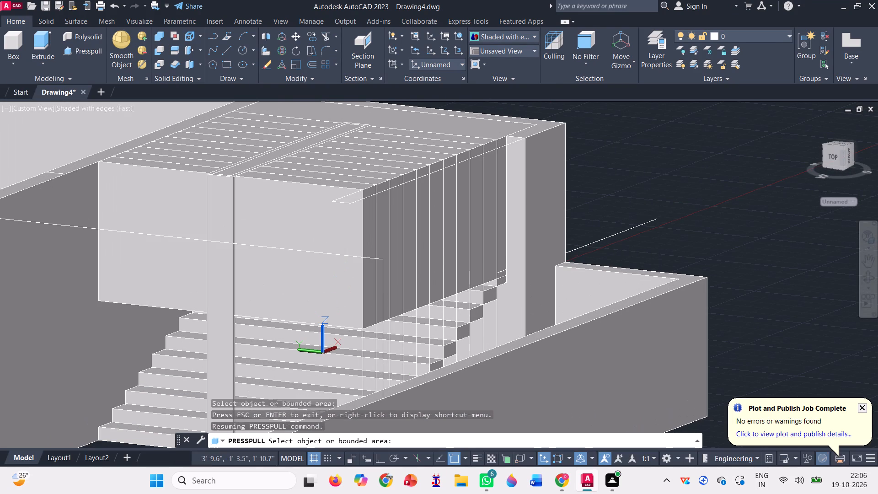
pyautogui.click(297, 244)
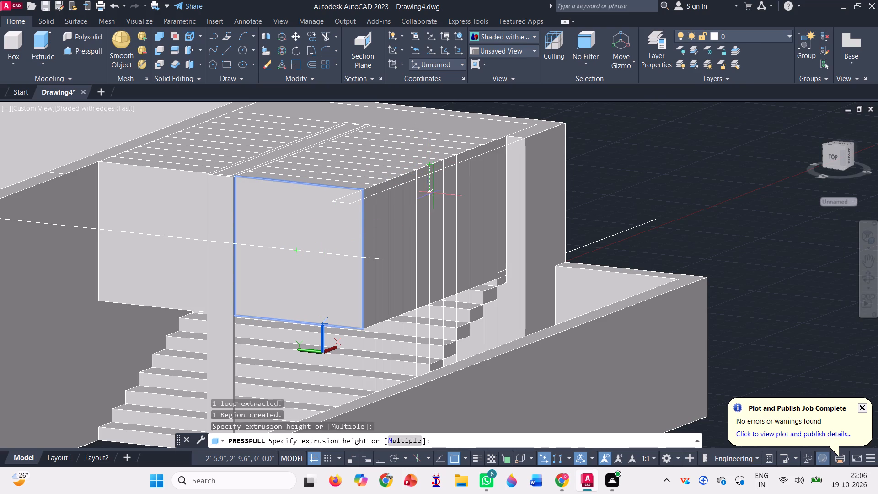
pyautogui.scroll(2, 428, 131)
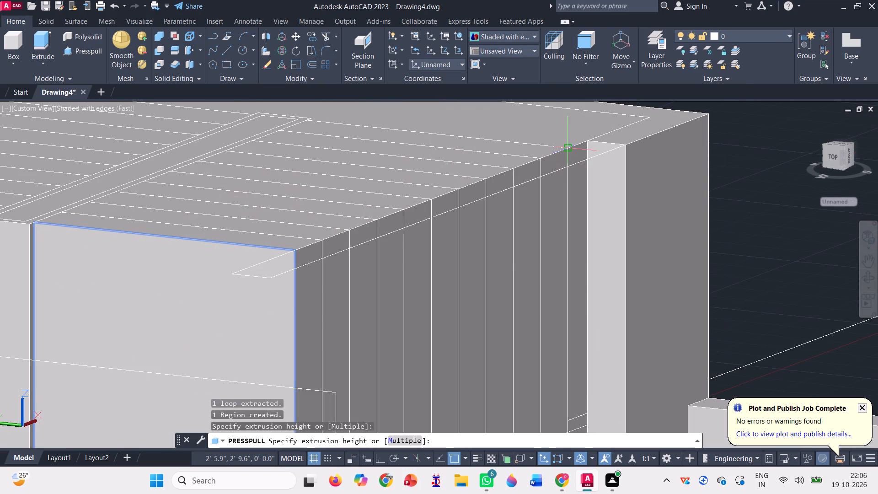
pyautogui.click(563, 148)
pyautogui.scroll(-3, 436, 144)
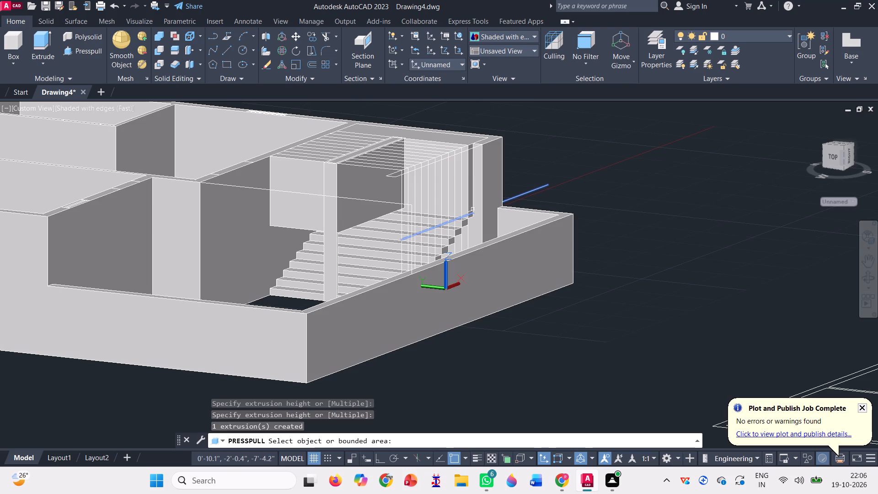
pyautogui.scroll(4, 473, 206)
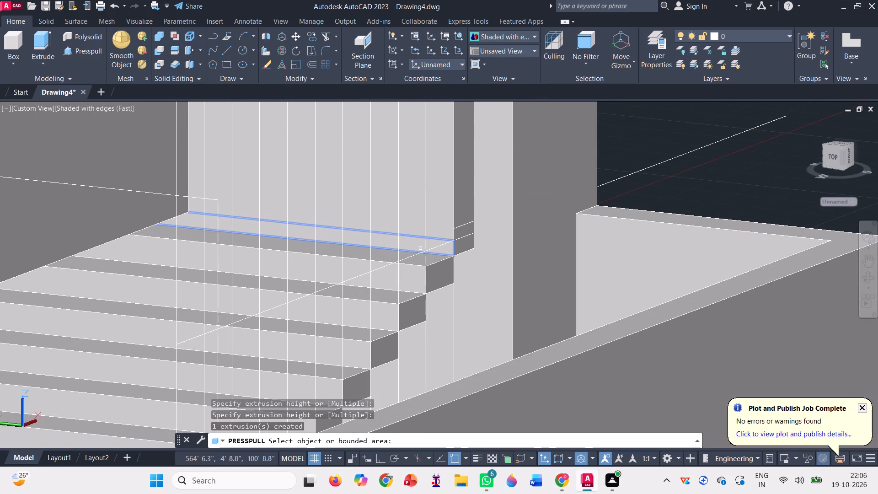
pyautogui.scroll(-1, 420, 248)
pyautogui.scroll(-1, 443, 207)
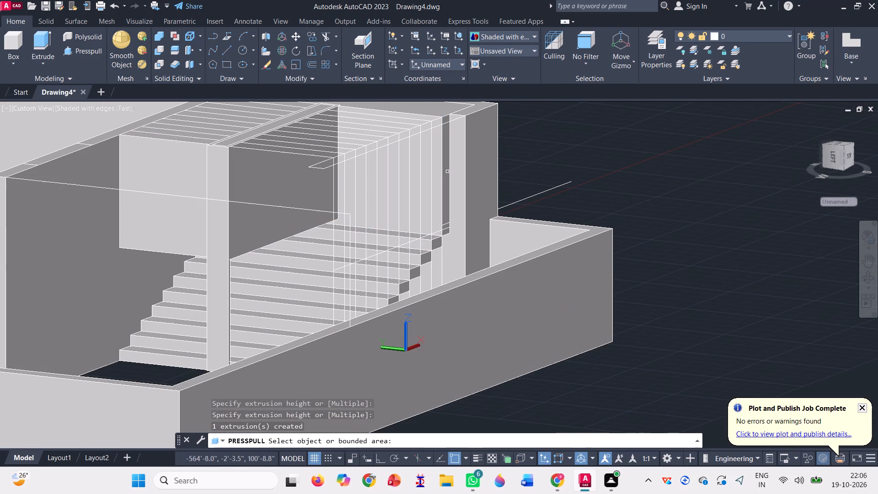
pyautogui.press('Escape')
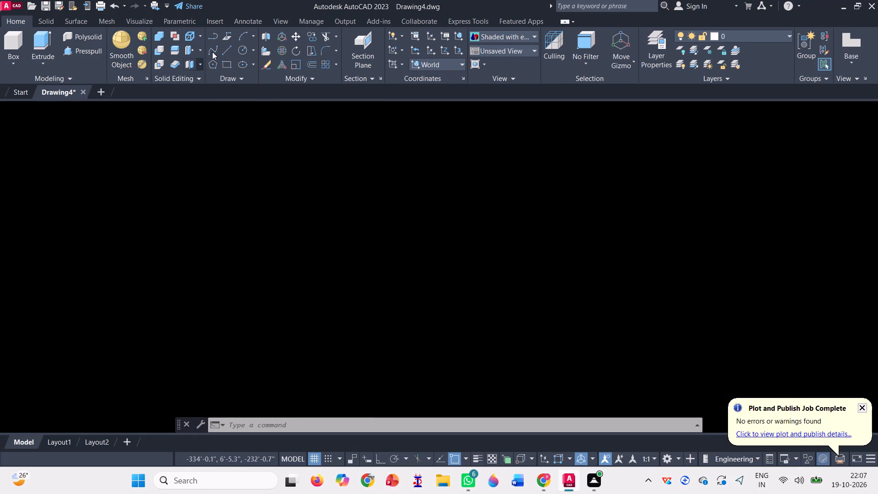
# With Ortho on, draw a line at landing level across the exposed face above the top tread, from its outer edge to the inner edge.
pyautogui.click(224, 50)
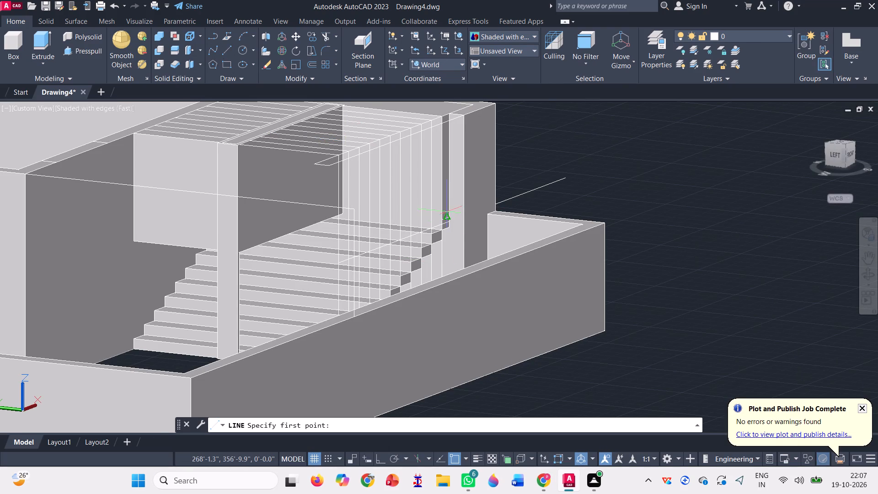
pyautogui.scroll(4, 447, 211)
pyautogui.click(433, 235)
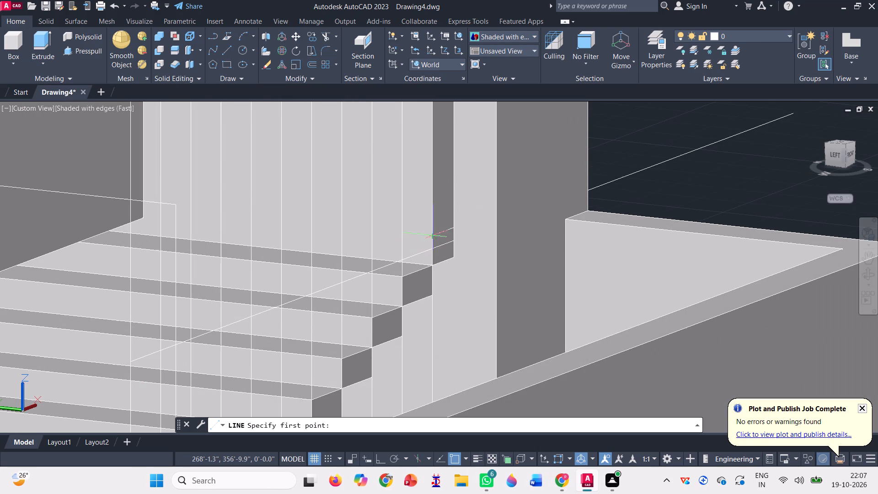
pyautogui.scroll(-1, 468, 303)
pyautogui.scroll(2, 273, 236)
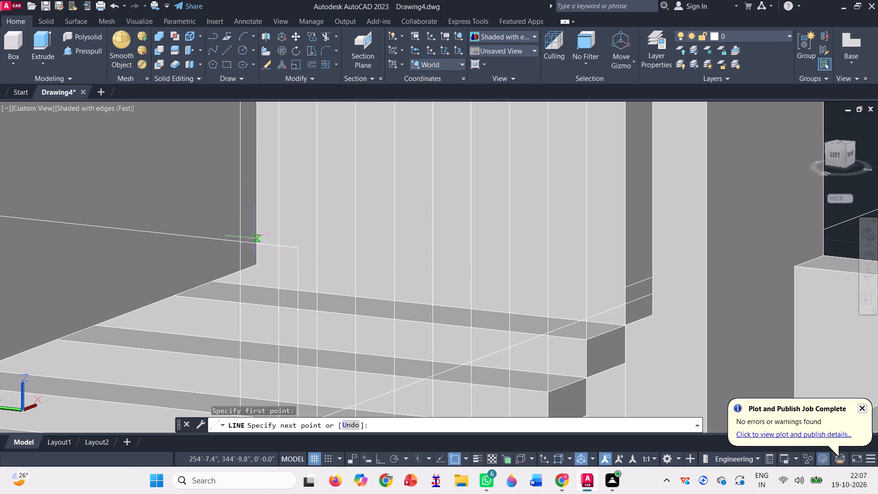
pyautogui.press('F8')
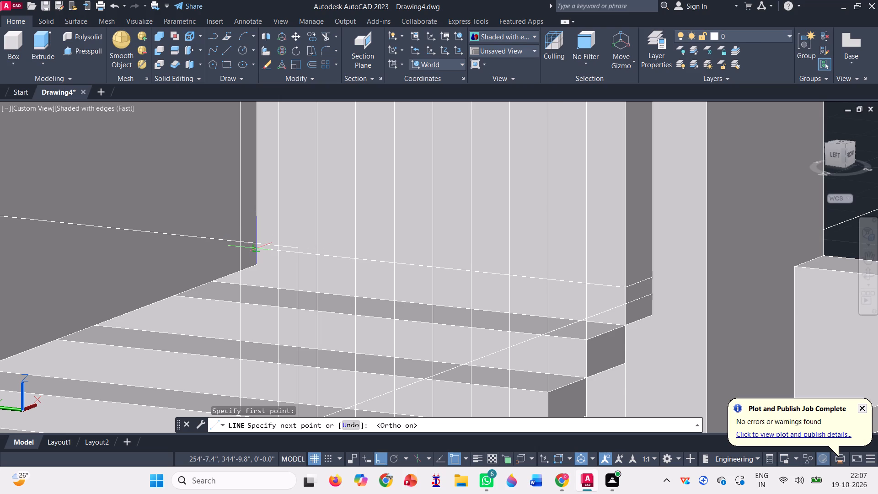
pyautogui.click(256, 249)
pyautogui.press('space')
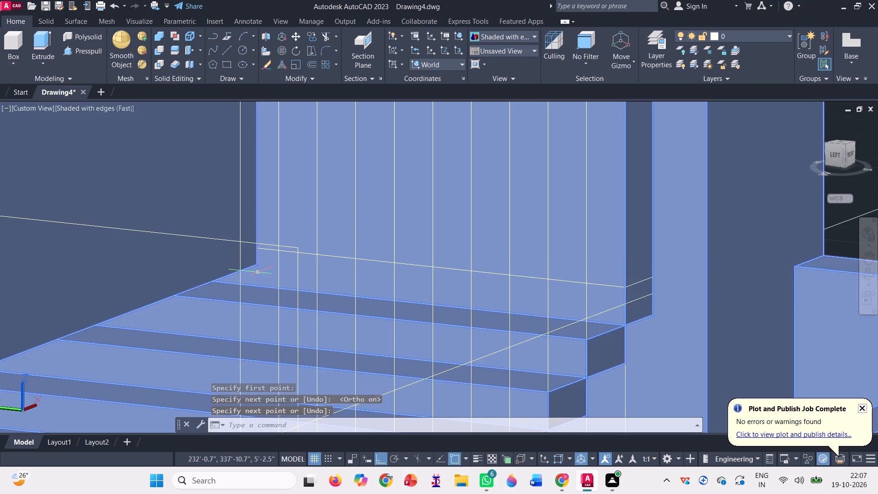
# Presspull the area above the landing line through to the inner face of the end wall, clearing the space over the landing.
pyautogui.scroll(-3, 257, 272)
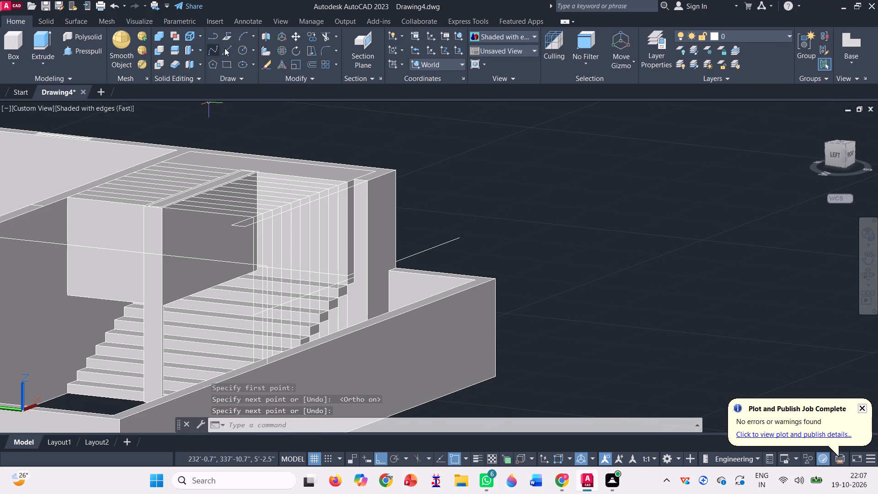
pyautogui.click(91, 51)
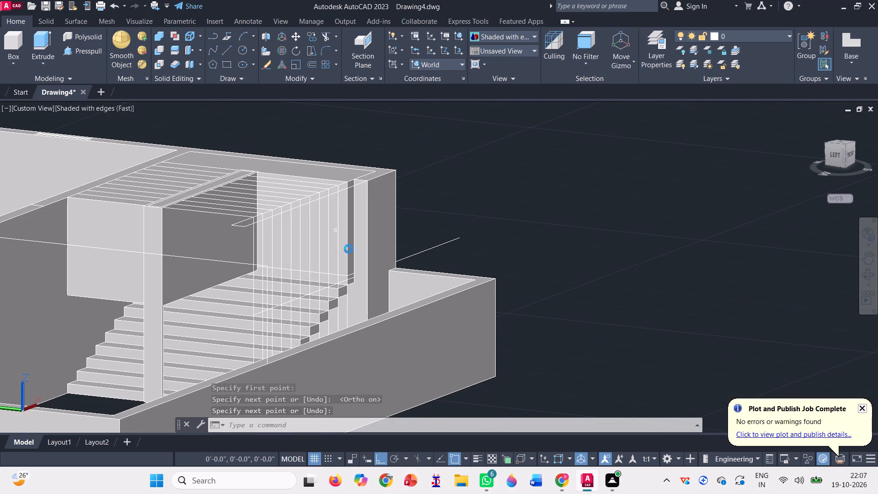
pyautogui.scroll(2, 346, 247)
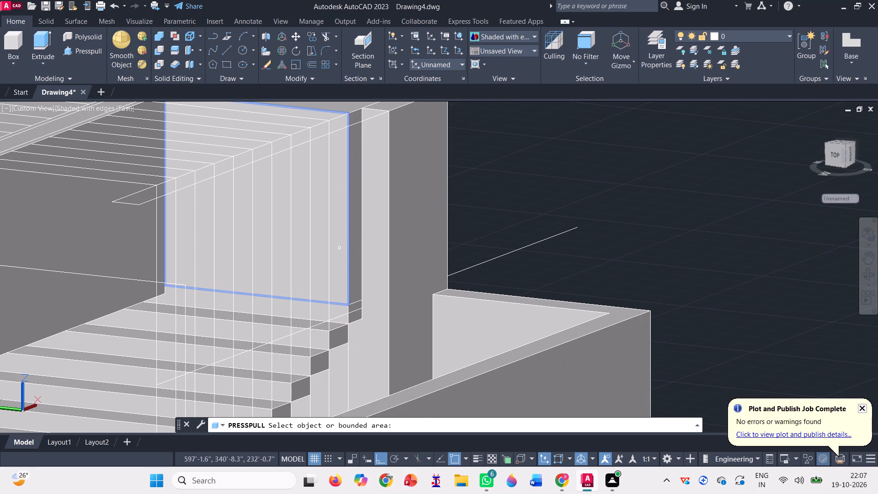
pyautogui.click(339, 247)
pyautogui.scroll(-1, 369, 221)
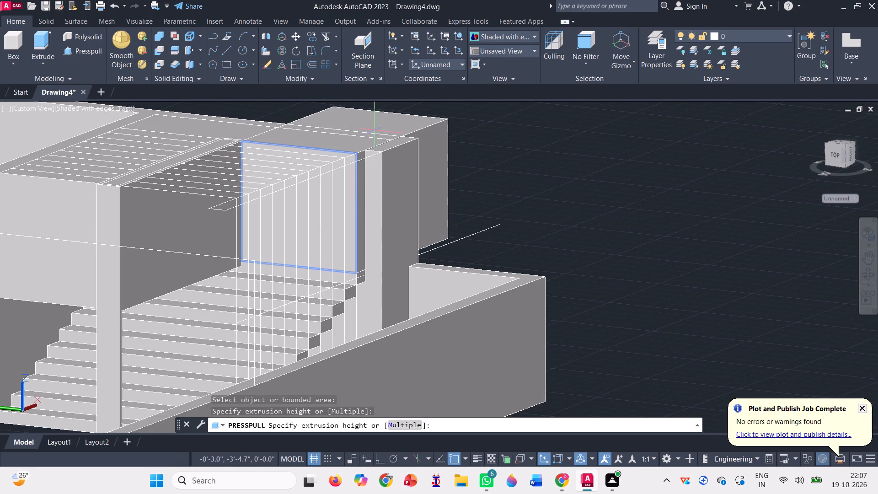
pyautogui.scroll(3, 387, 129)
pyautogui.click(399, 155)
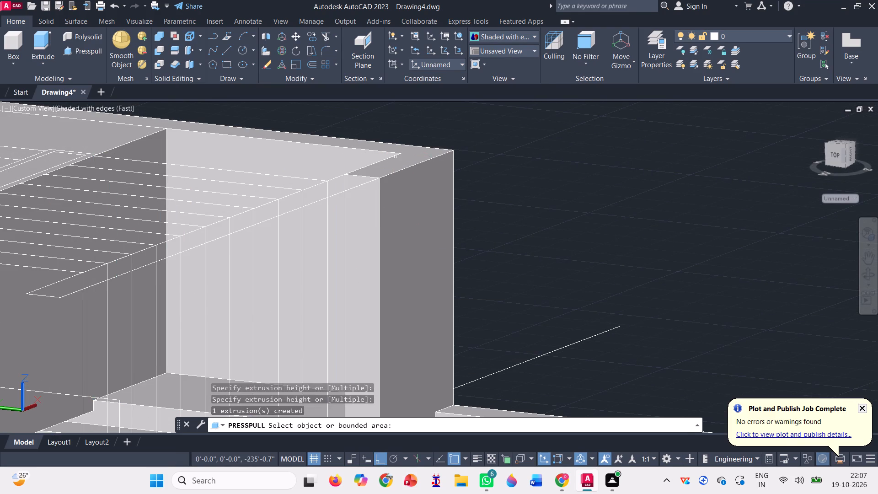
# Draw a vertical line on the block face beside the landing, from the landing's inner corner up to the block's top edge.
pyautogui.scroll(-1, 395, 156)
pyautogui.scroll(-1, 259, 177)
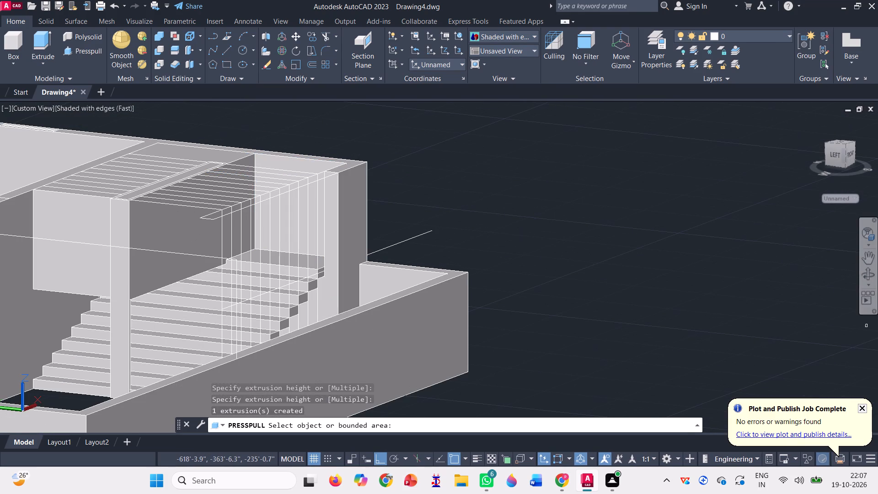
pyautogui.click(868, 270)
pyautogui.moveTo(563, 354); pyautogui.dragTo(522, 360)
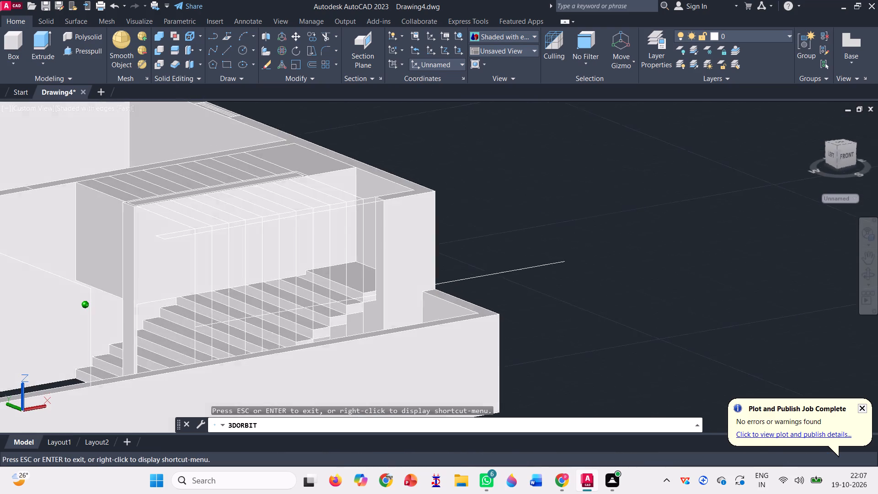
pyautogui.moveTo(522, 360); pyautogui.dragTo(505, 363)
pyautogui.scroll(2, 370, 234)
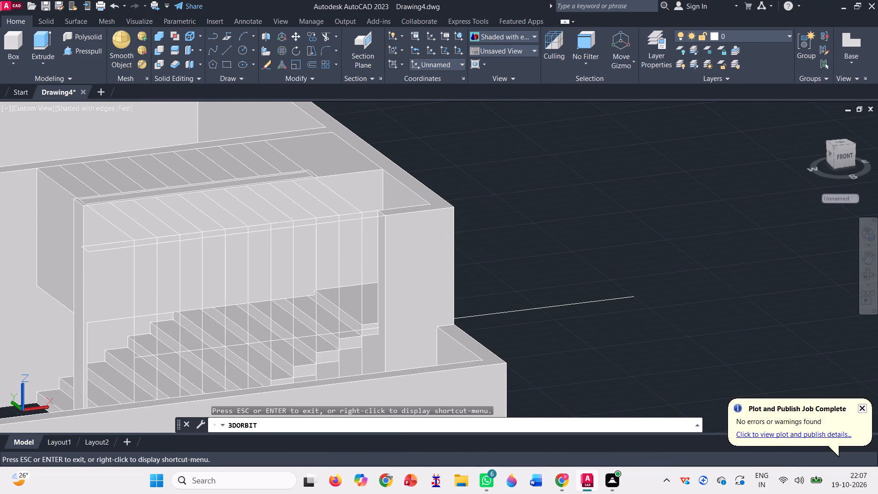
pyautogui.press('Escape')
pyautogui.press('l')
pyautogui.press('Return')
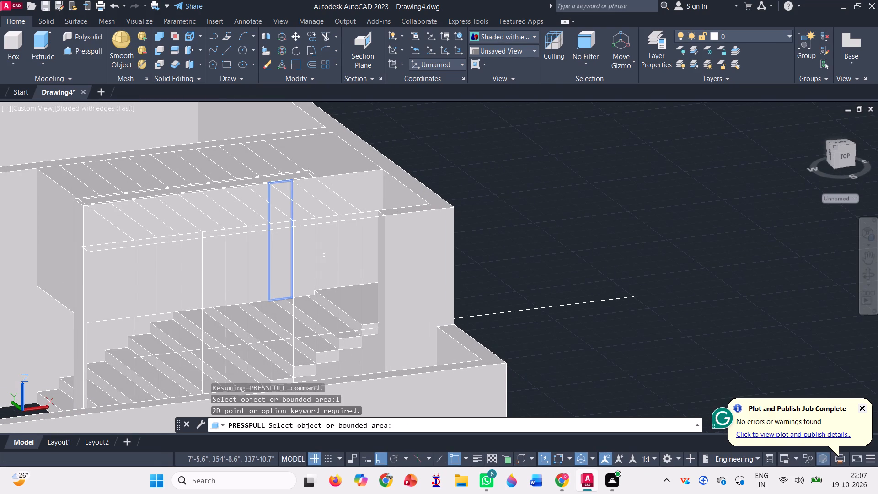
pyautogui.scroll(3, 338, 295)
pyautogui.press('Escape')
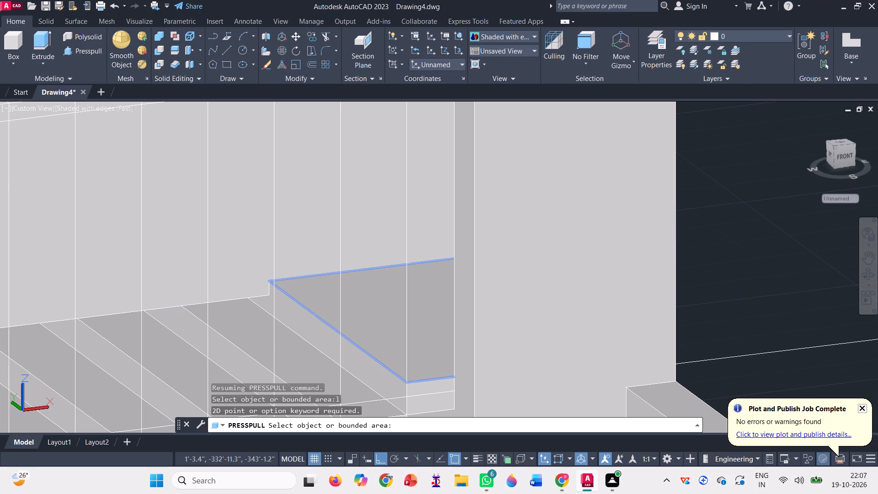
pyautogui.press('l')
pyautogui.press('Return')
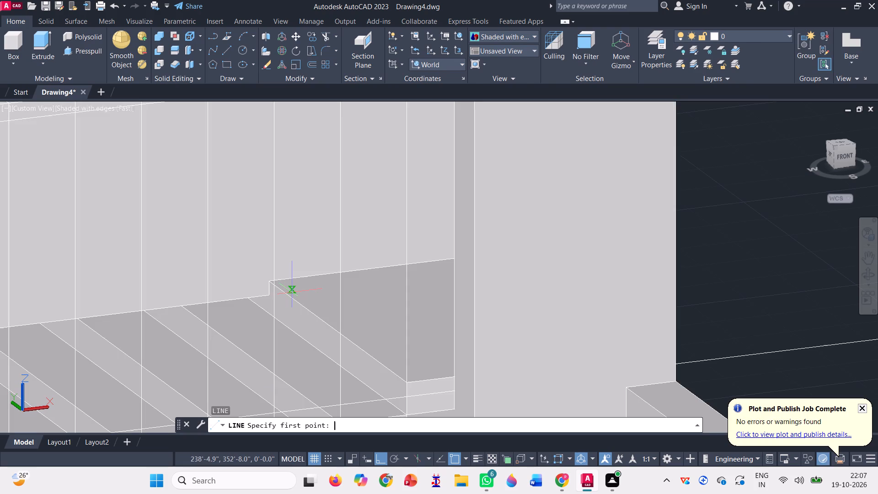
pyautogui.scroll(4, 271, 275)
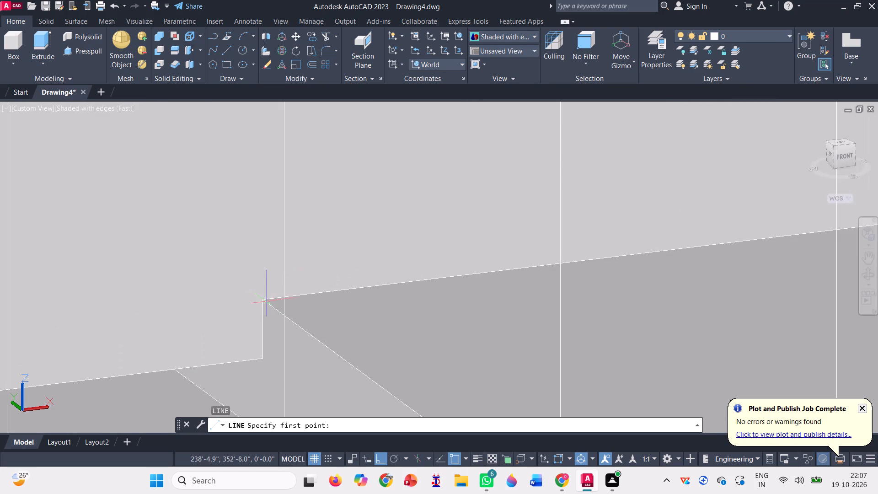
pyautogui.click(263, 298)
pyautogui.scroll(-4, 258, 359)
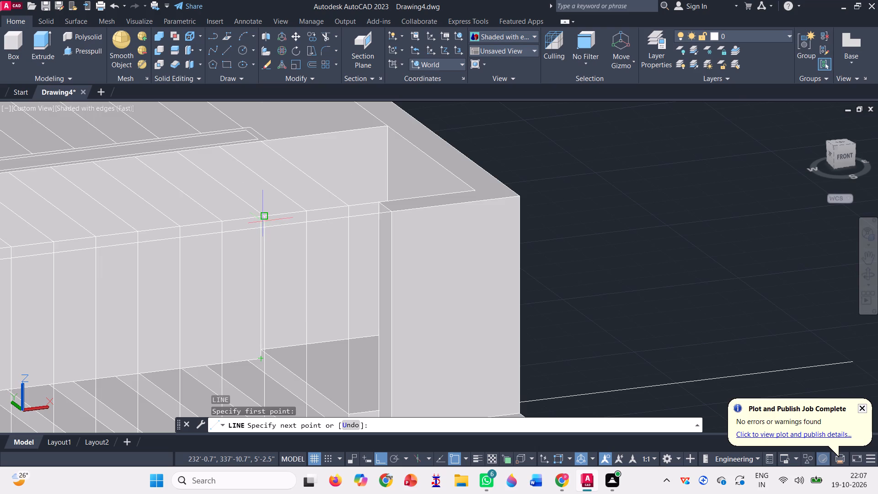
pyautogui.scroll(2, 262, 218)
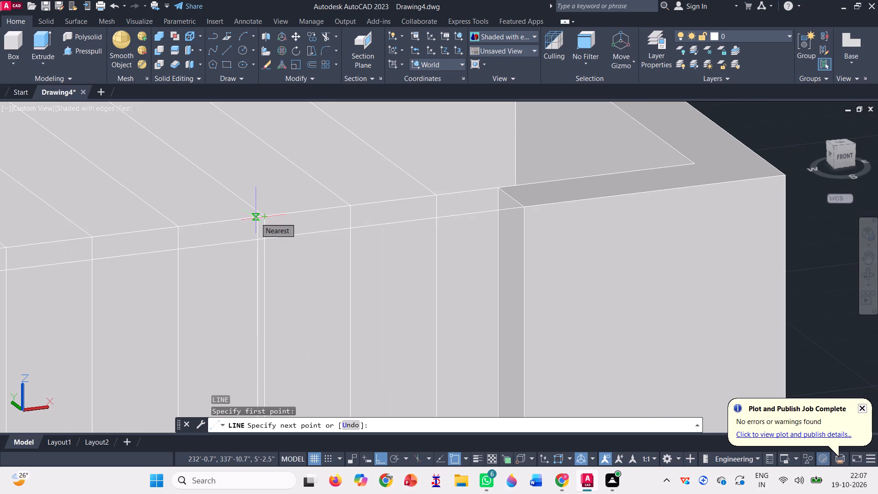
pyautogui.scroll(-2, 253, 245)
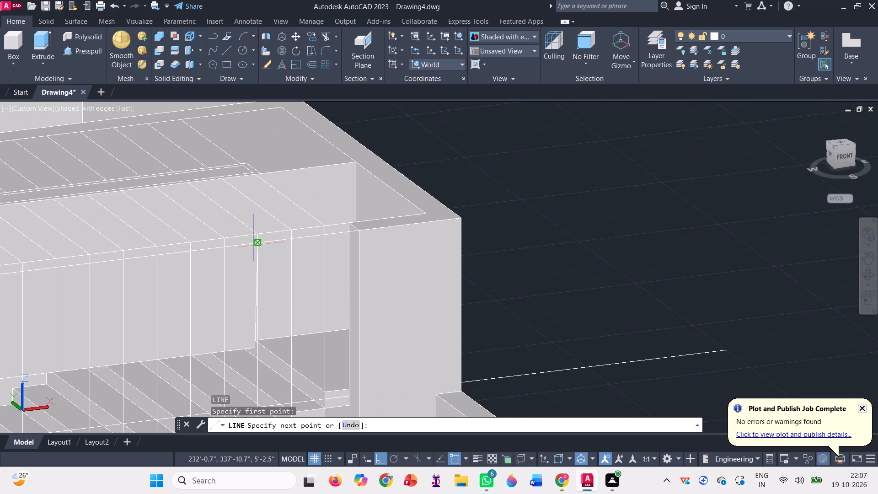
pyautogui.scroll(2, 256, 169)
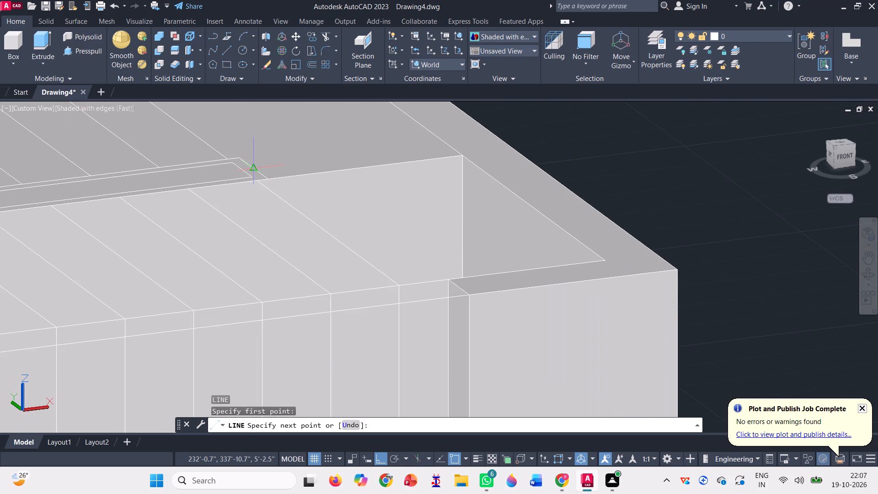
pyautogui.click(259, 178)
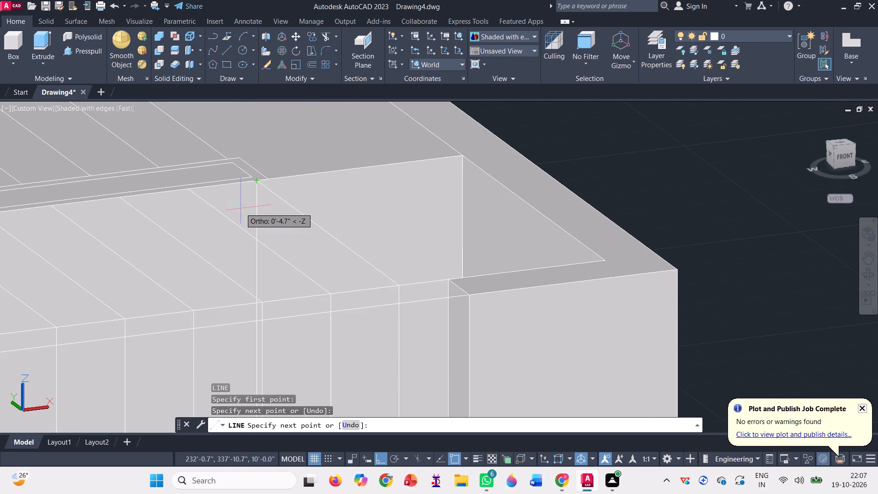
pyautogui.press('space')
# Presspull the face area between the vertical line and the end wall through to the far side wall, extending the cleared space over the landing.
pyautogui.scroll(-1, 274, 227)
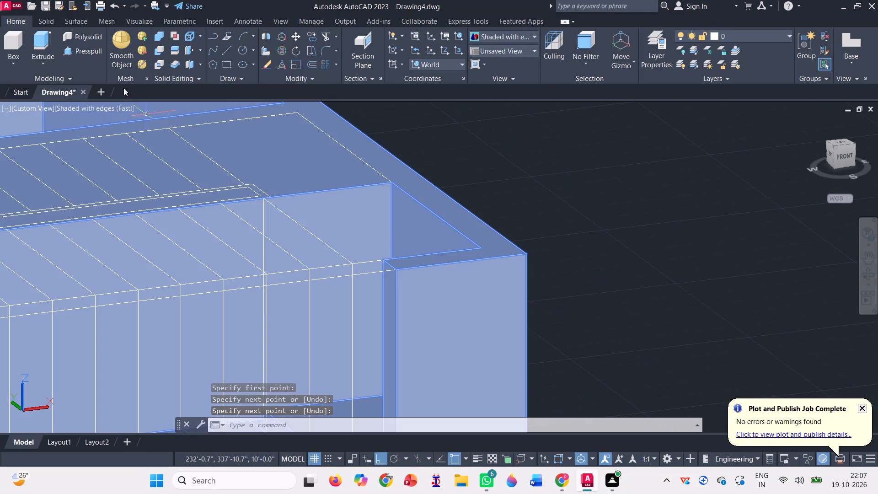
pyautogui.click(90, 47)
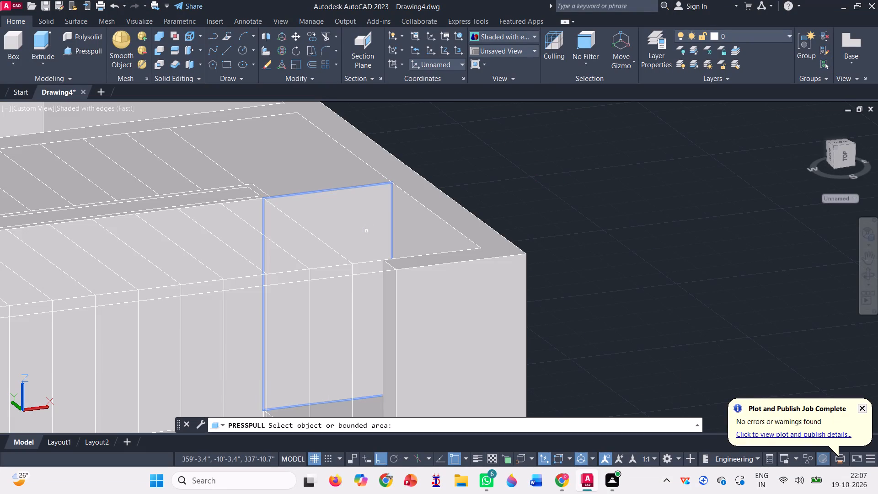
pyautogui.click(366, 231)
pyautogui.scroll(-2, 368, 233)
pyautogui.scroll(3, 326, 195)
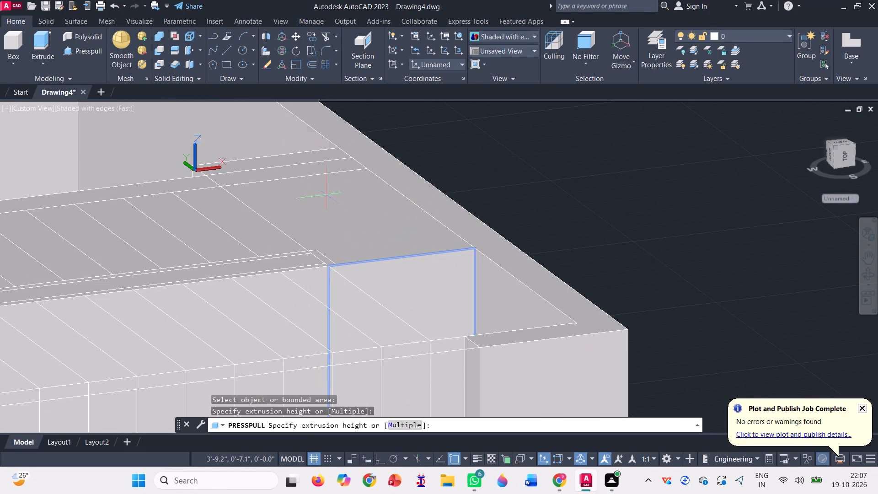
pyautogui.scroll(2, 223, 183)
pyautogui.click(223, 183)
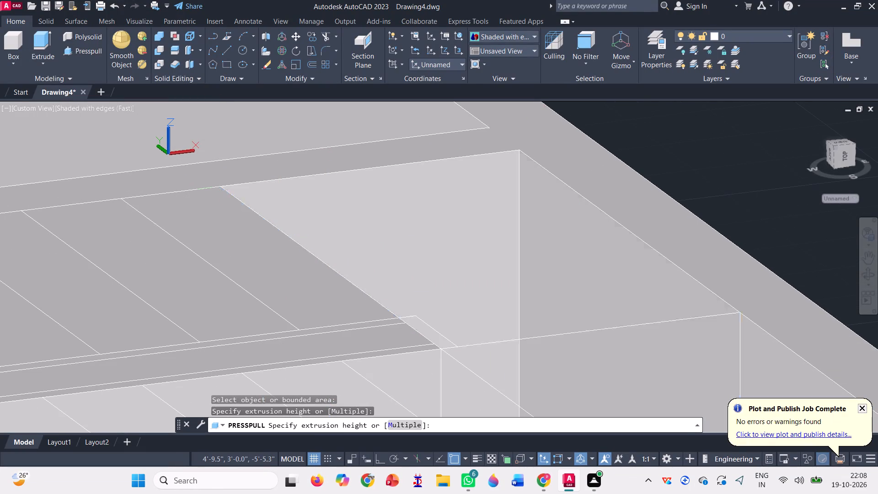
# Examine the cleared space over the stairs and landing, from the whole building to a close view.
pyautogui.scroll(-4, 306, 217)
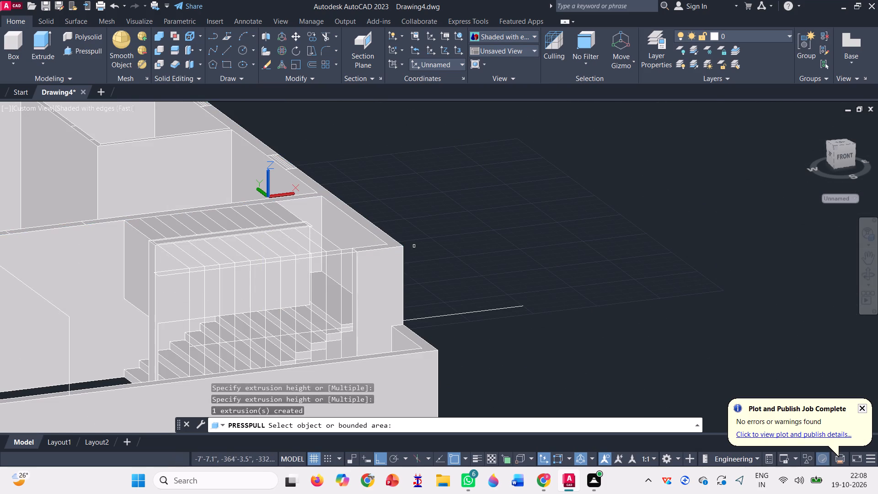
pyautogui.scroll(-1, 414, 246)
pyautogui.press('Escape')
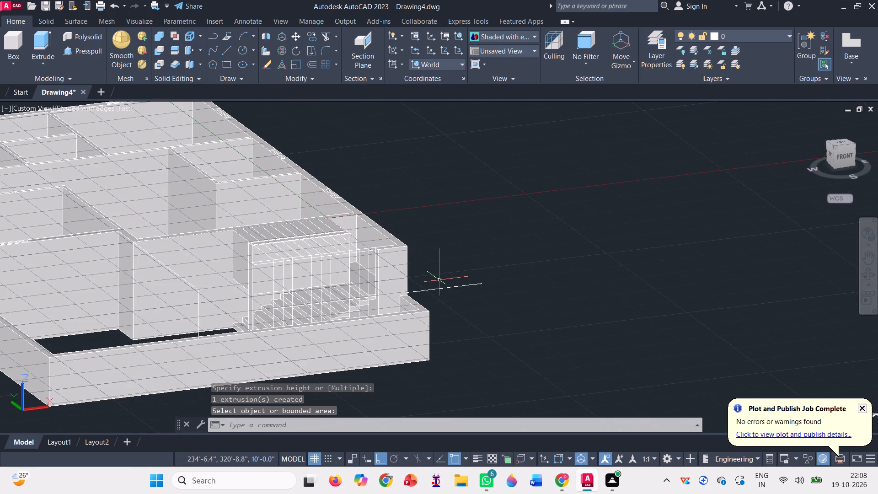
pyautogui.scroll(-1, 441, 279)
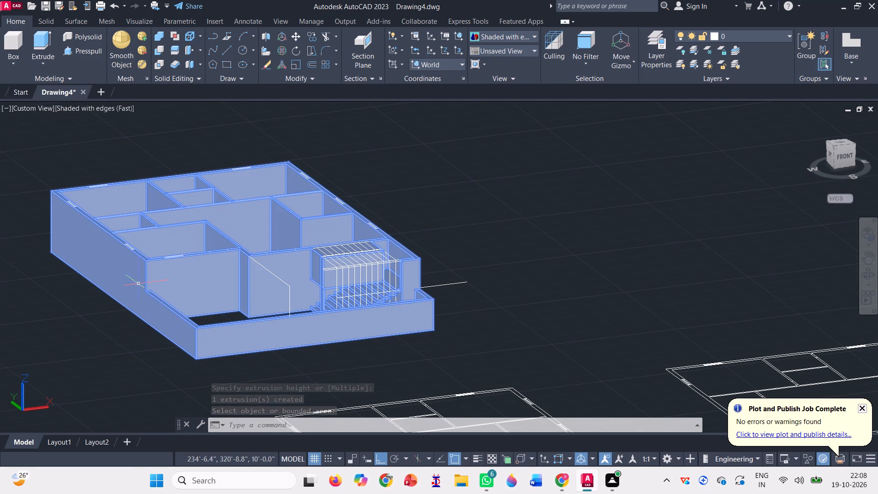
pyautogui.scroll(1, 331, 270)
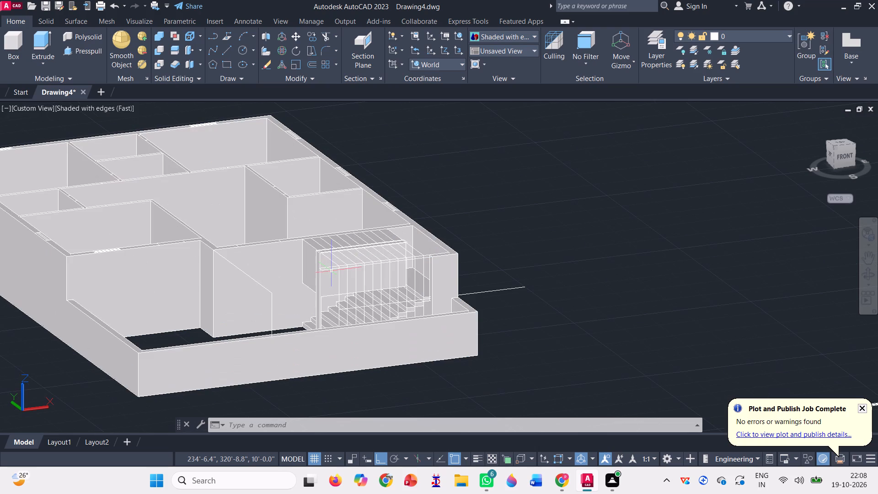
pyautogui.scroll(3, 356, 283)
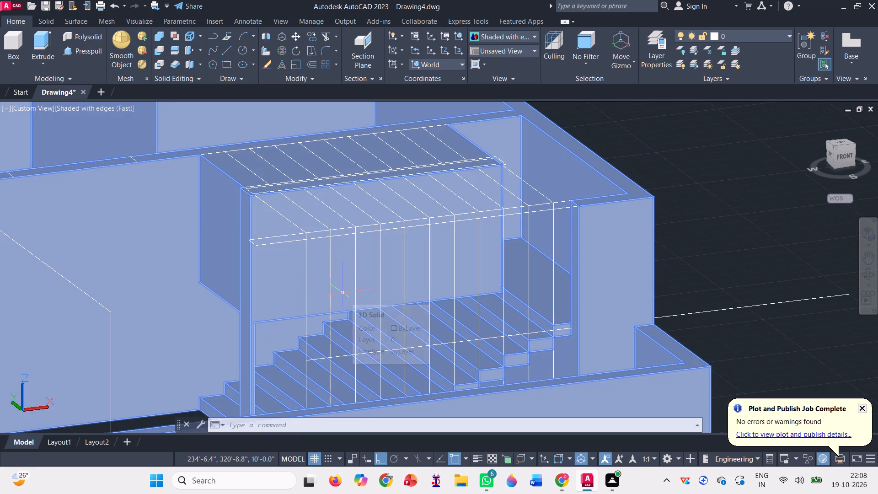
pyautogui.scroll(-2, 322, 268)
pyautogui.click(111, 250)
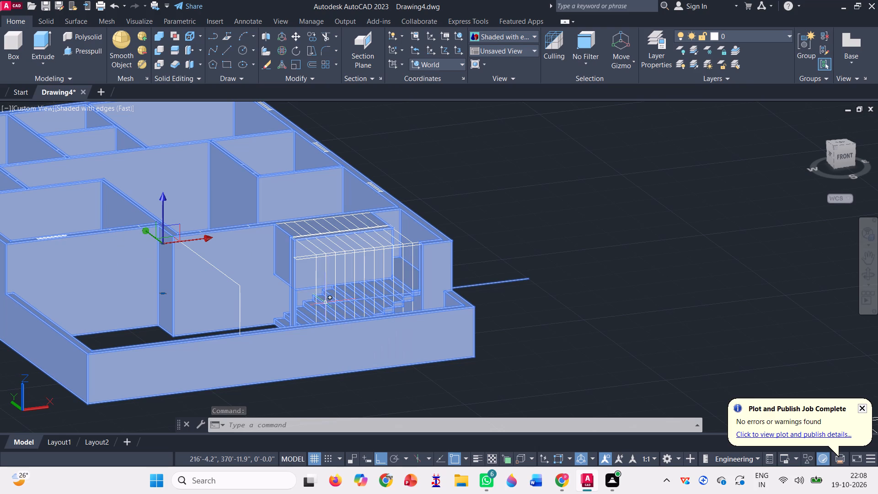
pyautogui.press('Escape')
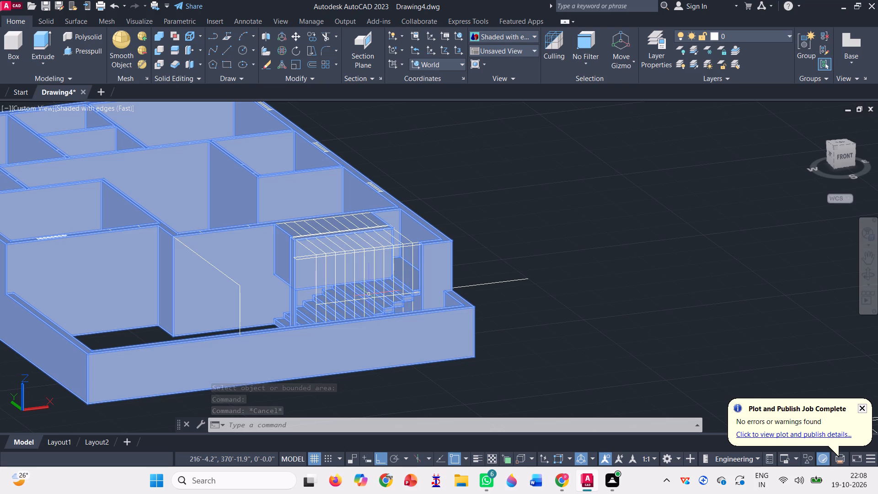
# Copy the two short lines bounding an upper riser's exposed end, from the lower line's outer endpoint to the inner wall face's bottom corner beside the landing.
pyautogui.click(312, 32)
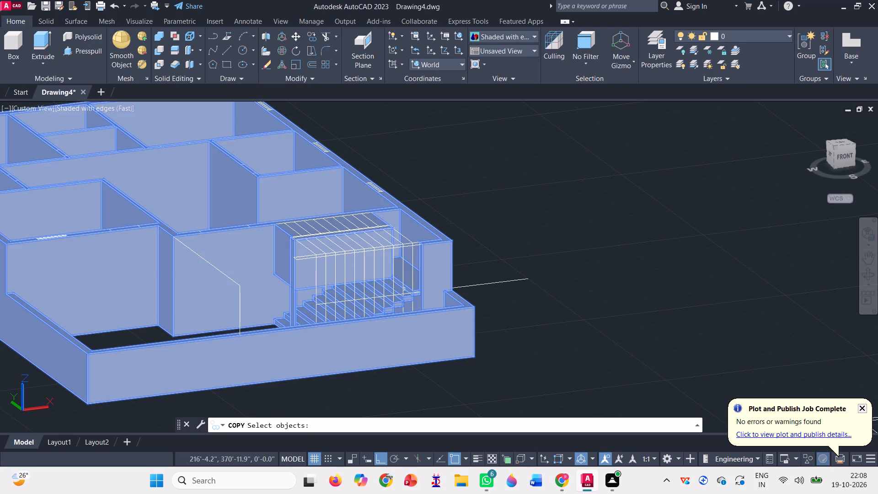
pyautogui.scroll(3, 405, 284)
pyautogui.scroll(2, 418, 323)
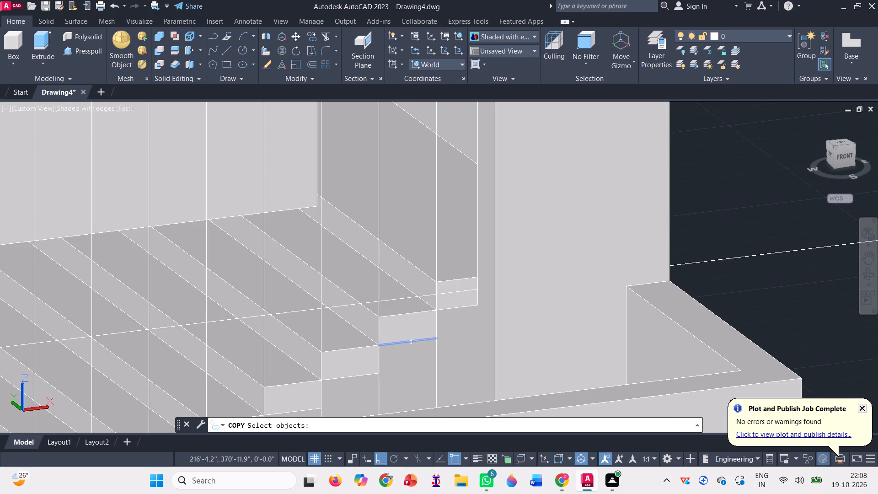
pyautogui.click(411, 342)
pyautogui.click(403, 312)
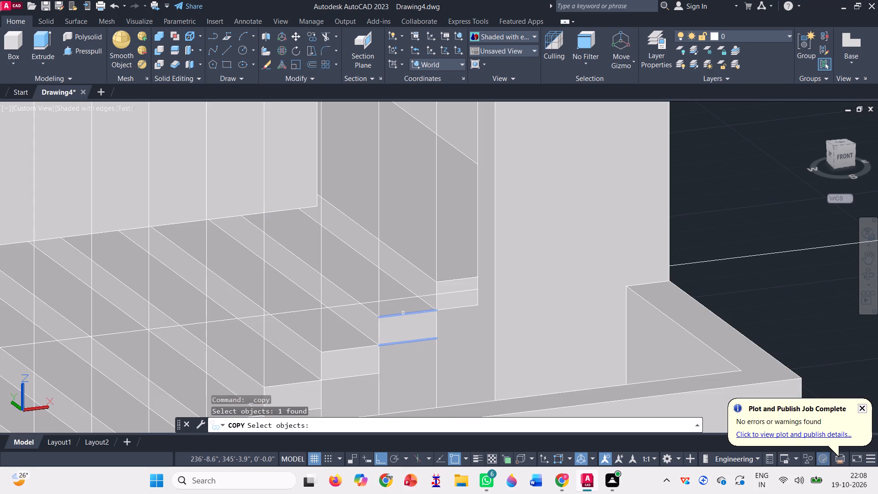
pyautogui.press('space')
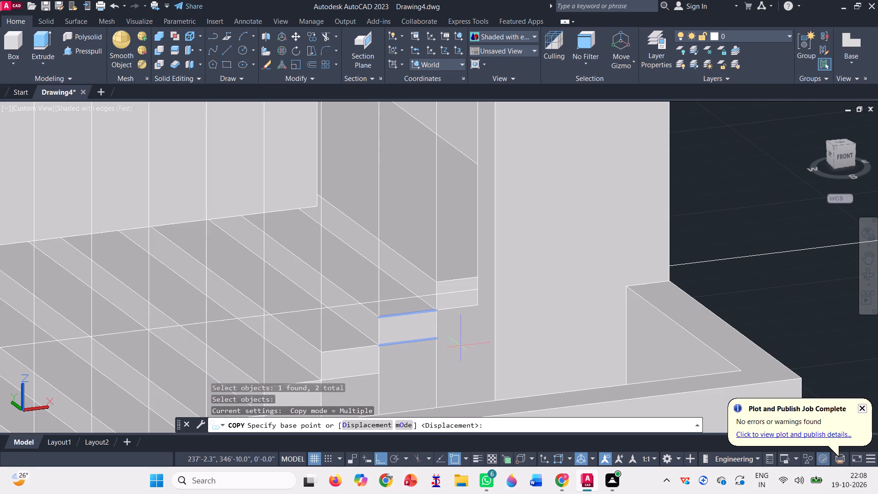
pyautogui.click(439, 337)
pyautogui.scroll(-2, 439, 339)
pyautogui.scroll(2, 398, 295)
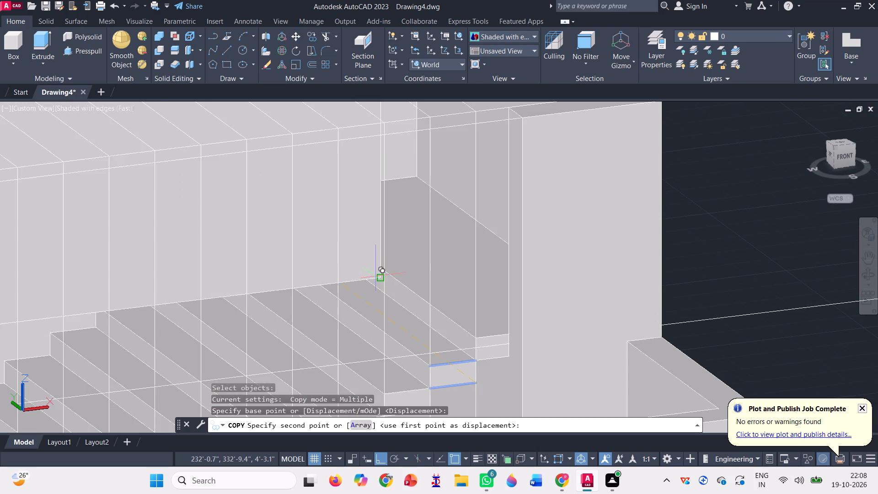
pyautogui.scroll(4, 380, 279)
pyautogui.click(380, 278)
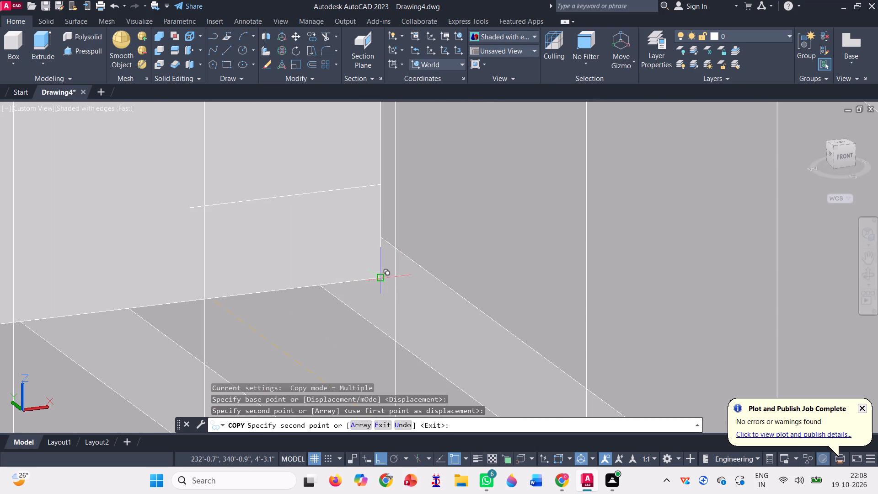
# Place three more copies of the line pair along the inner wall face, each starting at the previous upper line's far end so they climb stepwise.
pyautogui.scroll(-2, 410, 314)
pyautogui.scroll(3, 321, 267)
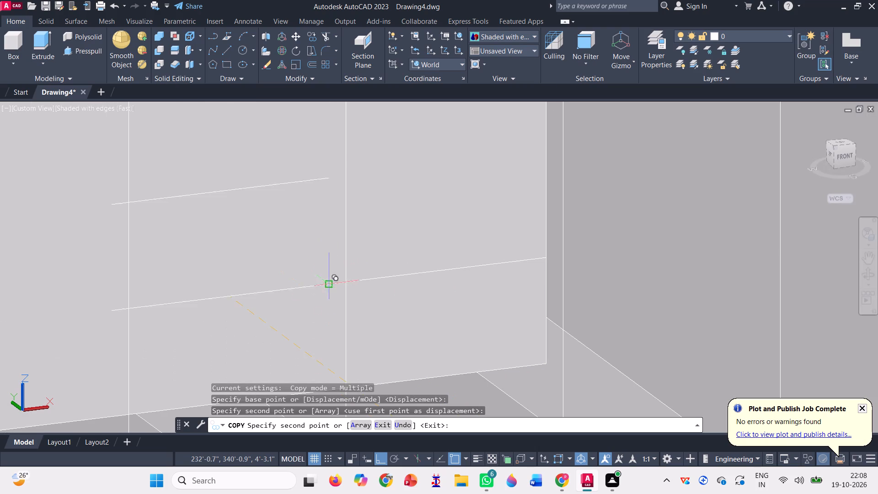
pyautogui.click(332, 280)
pyautogui.scroll(-2, 348, 320)
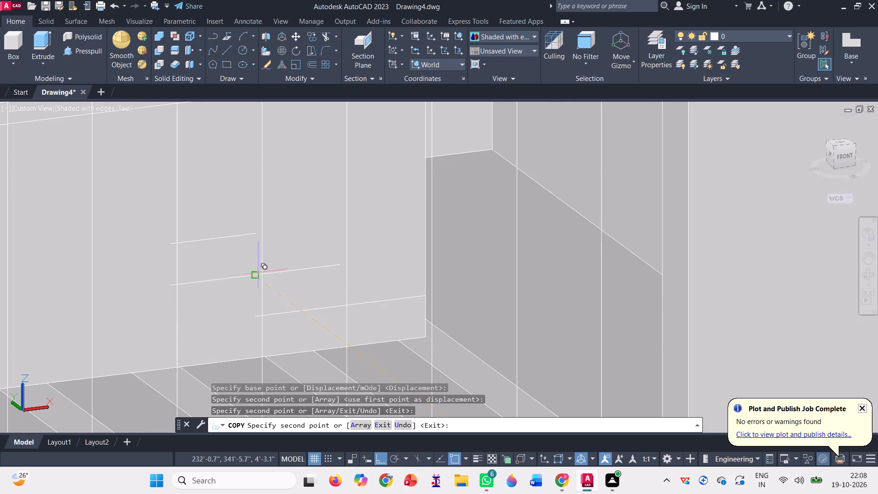
pyautogui.scroll(3, 254, 271)
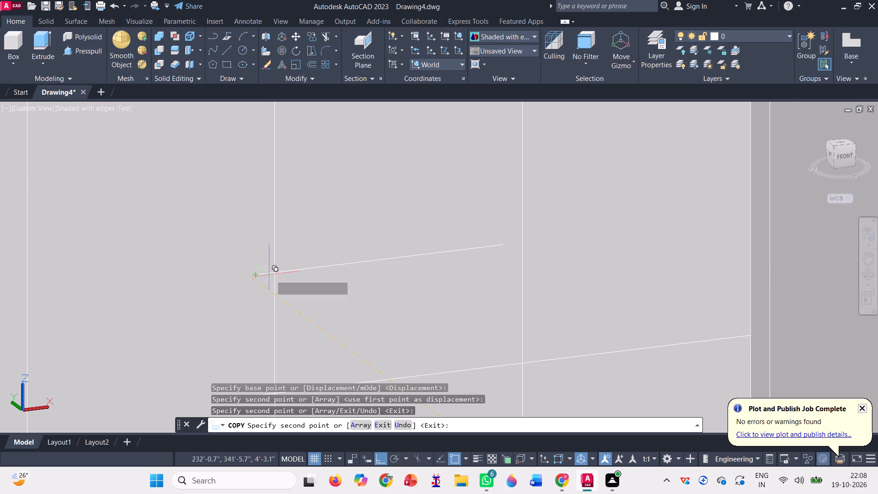
pyautogui.click(256, 273)
pyautogui.scroll(-2, 278, 315)
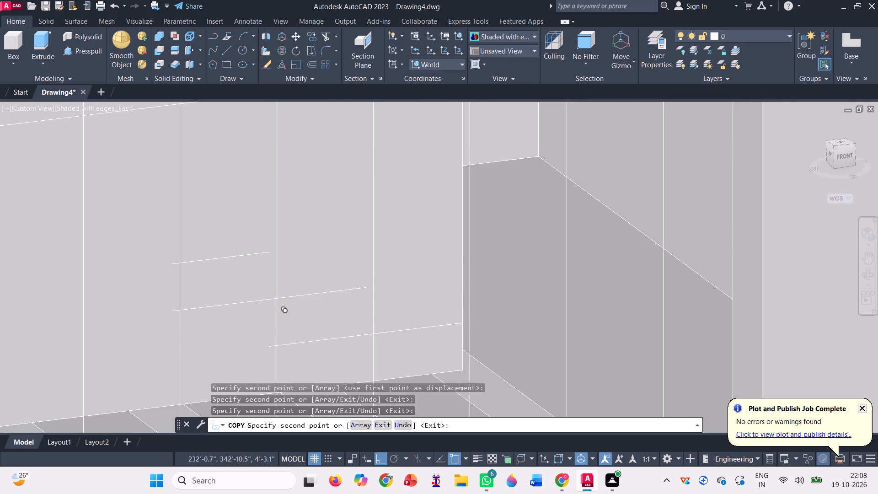
pyautogui.scroll(3, 166, 266)
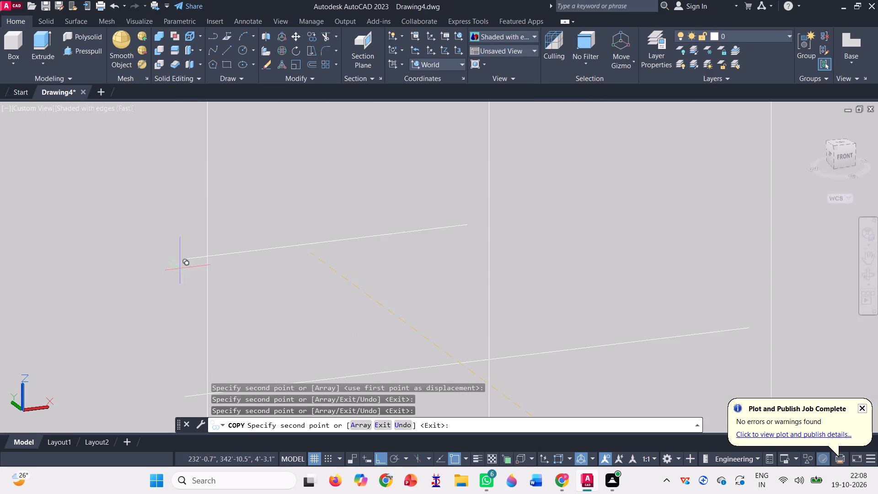
pyautogui.click(182, 258)
pyautogui.scroll(-3, 294, 301)
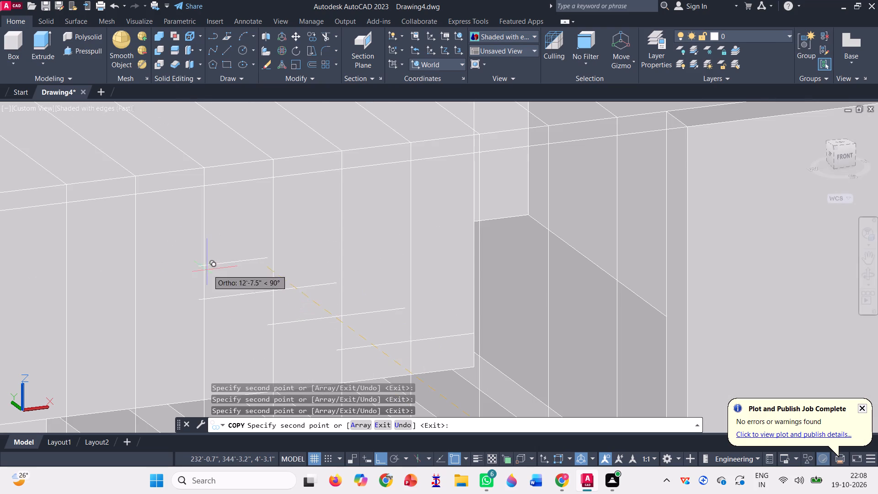
# Place three further copies of the line pair, continuing the upward stepped run away from the landing, endpoint to endpoint.
pyautogui.scroll(3, 206, 268)
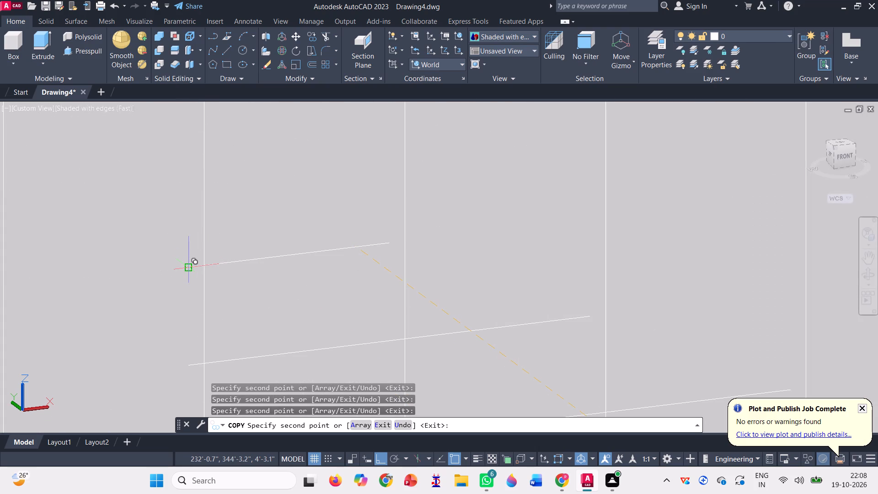
pyautogui.click(188, 267)
pyautogui.scroll(-1, 306, 326)
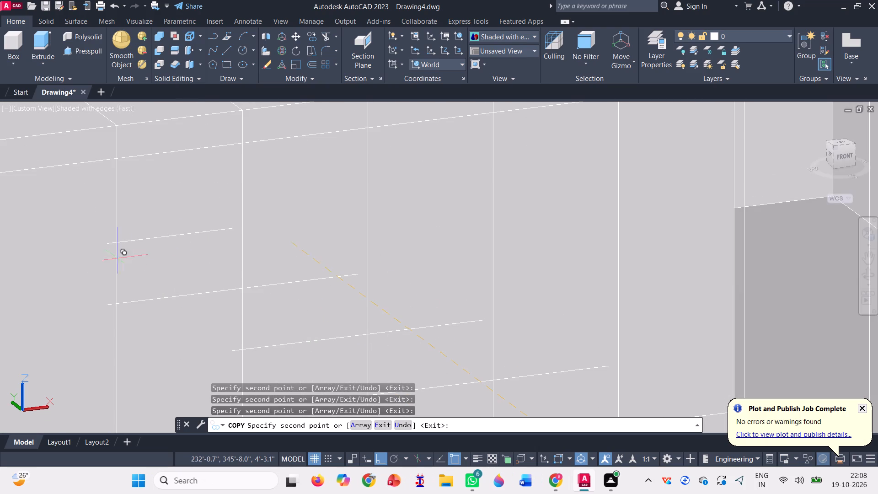
pyautogui.scroll(2, 98, 246)
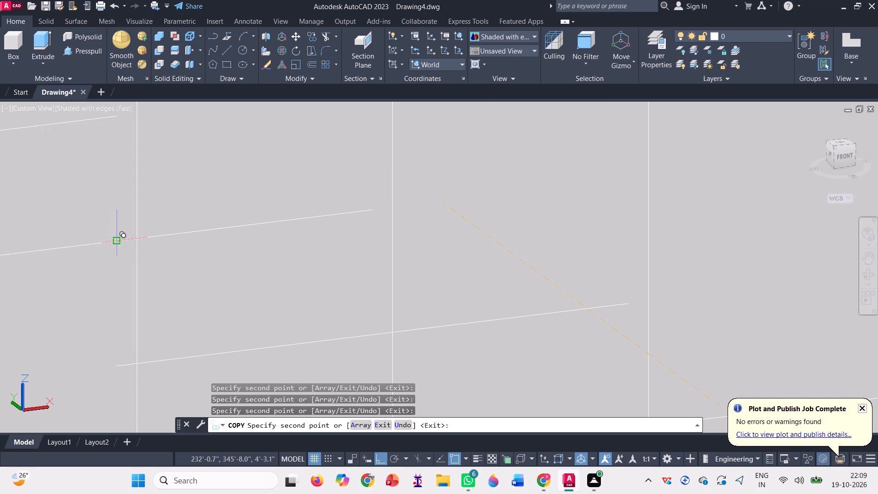
pyautogui.click(117, 238)
pyautogui.scroll(-3, 229, 318)
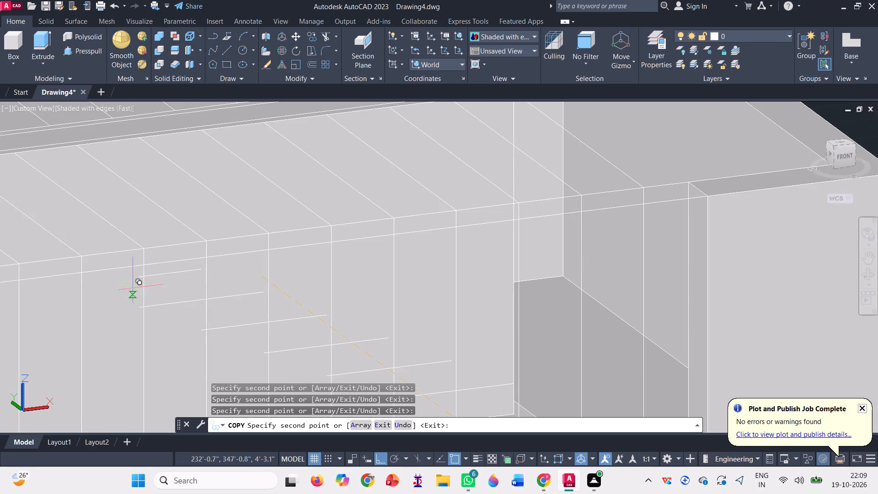
pyautogui.scroll(3, 132, 277)
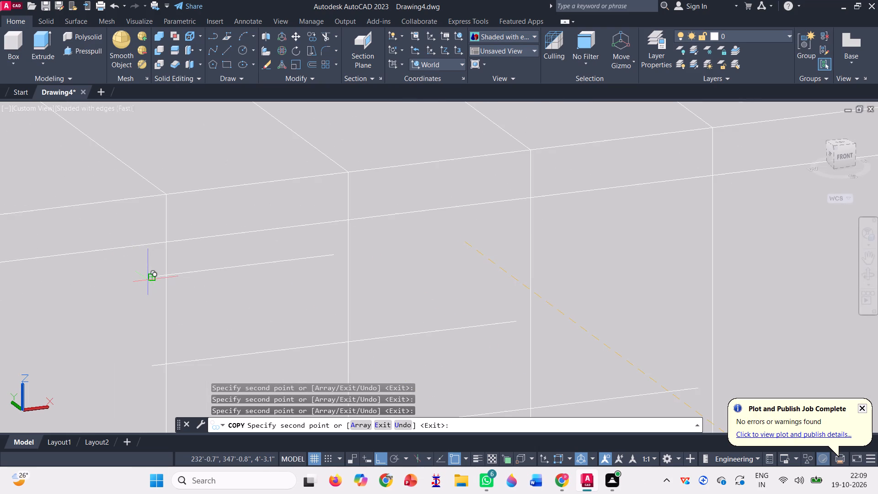
pyautogui.click(148, 278)
pyautogui.scroll(-2, 196, 304)
pyautogui.scroll(-1, 100, 293)
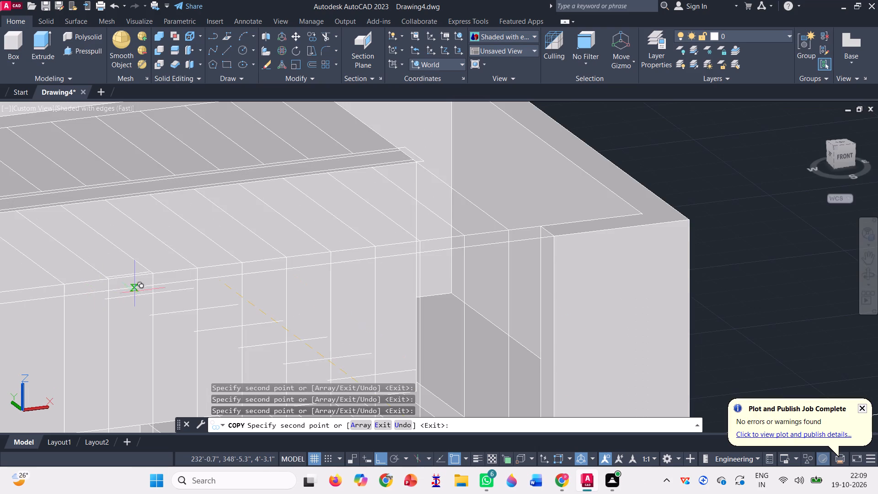
# Place four more copies of the line pair endpoint to endpoint, extending the stepped run to the top of the inner wall, and end the copying.
pyautogui.scroll(-2, 145, 256)
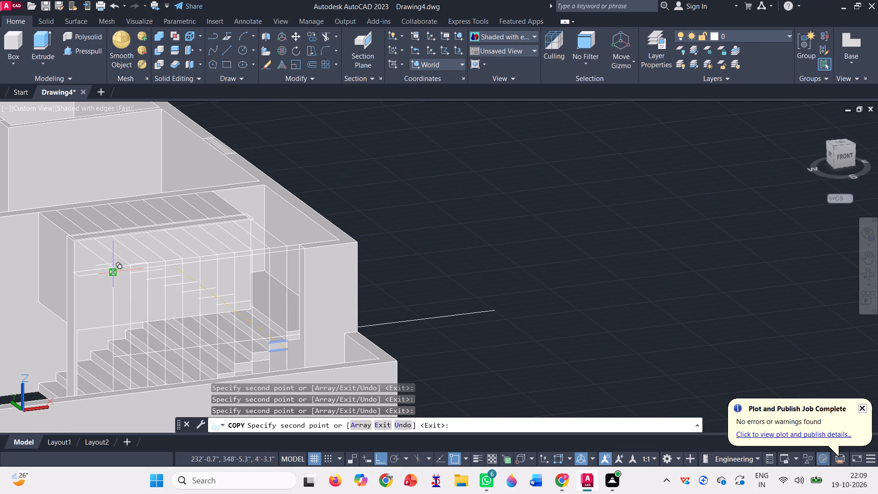
pyautogui.scroll(2, 116, 272)
pyautogui.scroll(2, 168, 253)
pyautogui.scroll(-2, 168, 256)
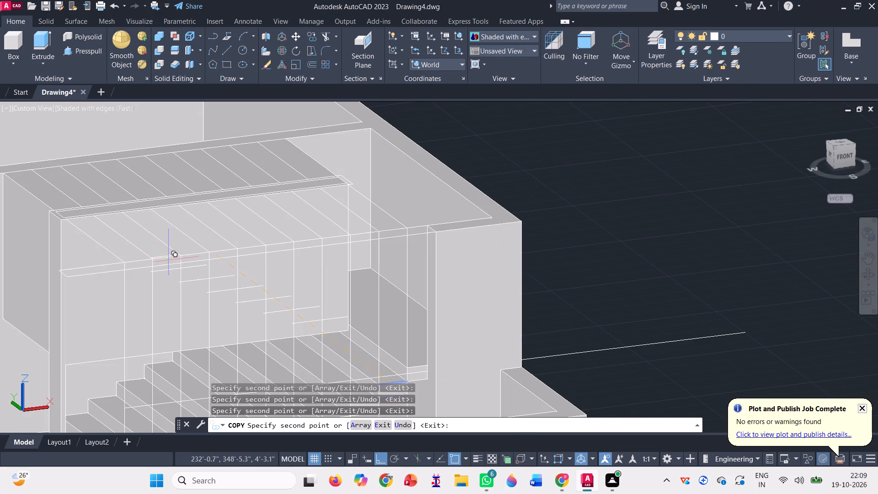
pyautogui.scroll(-1, 170, 258)
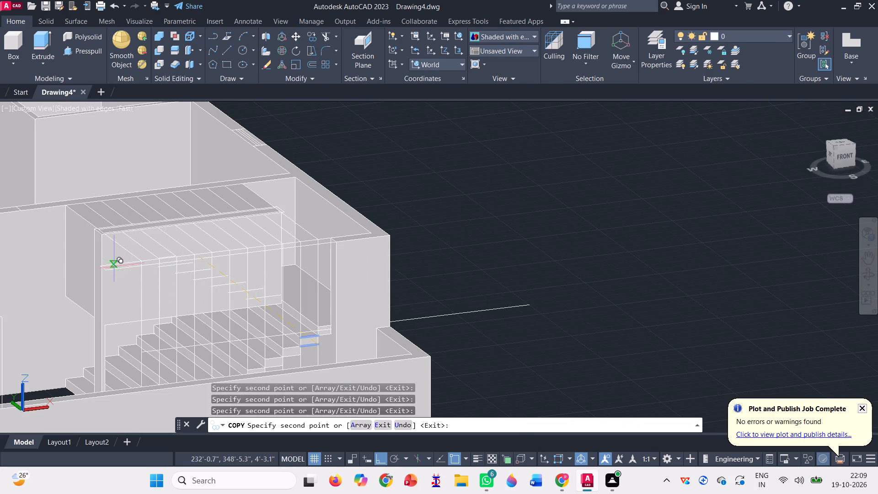
pyautogui.scroll(2, 154, 252)
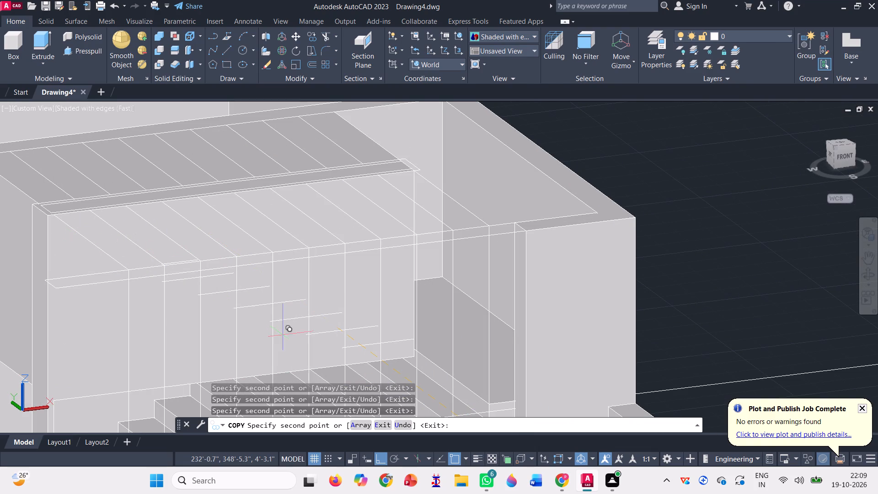
pyautogui.click(865, 271)
pyautogui.moveTo(691, 354); pyautogui.dragTo(764, 365)
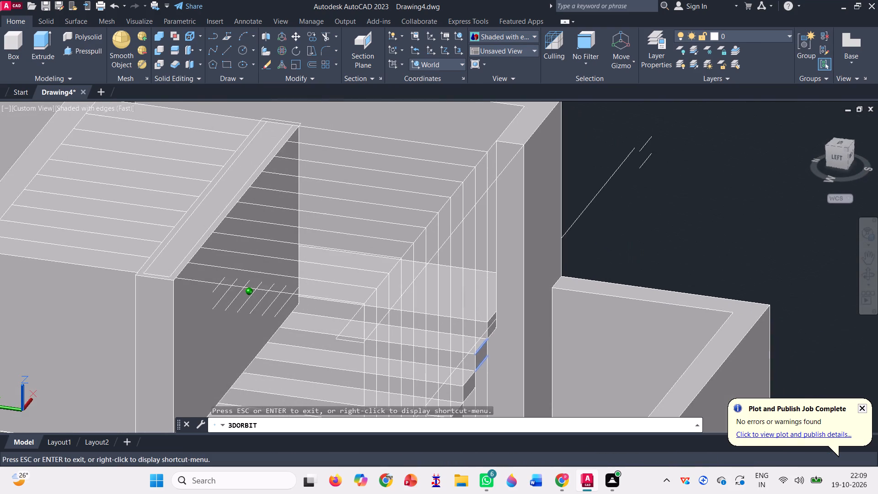
pyautogui.moveTo(764, 365); pyautogui.dragTo(698, 357)
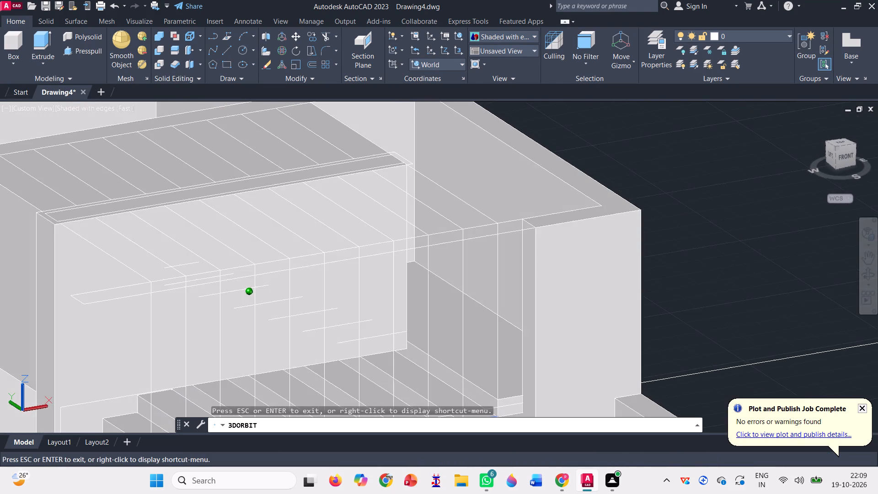
pyautogui.moveTo(698, 357); pyautogui.dragTo(726, 359)
pyautogui.press('Escape')
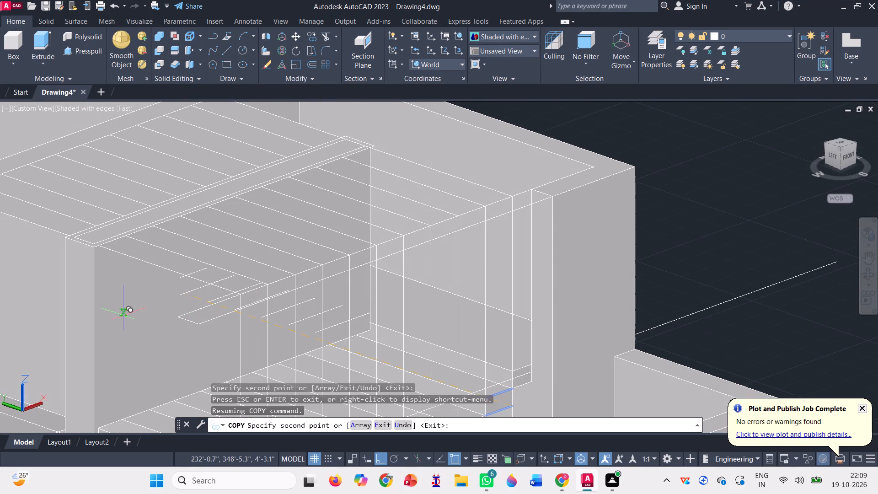
pyautogui.scroll(3, 150, 285)
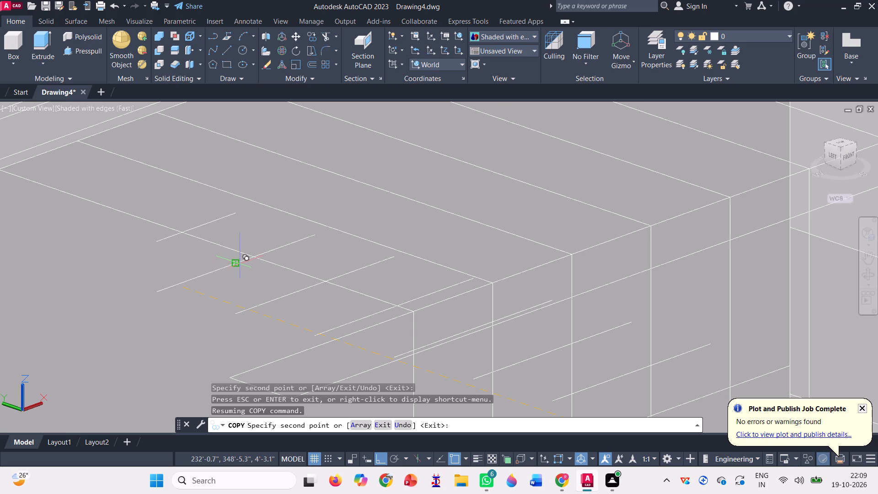
pyautogui.click(238, 261)
pyautogui.scroll(-1, 228, 298)
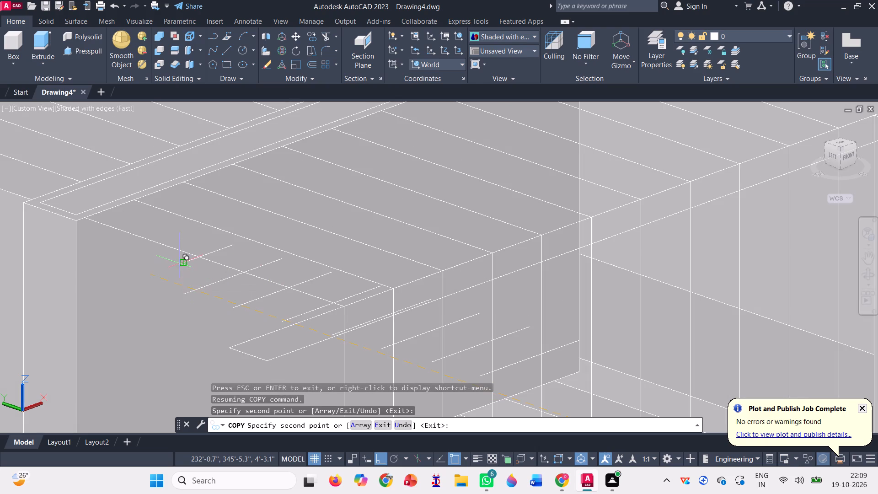
pyautogui.click(183, 264)
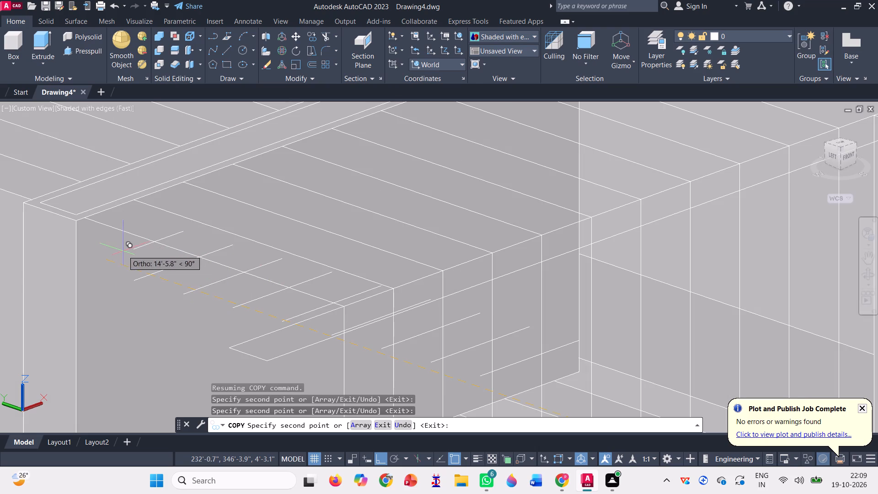
pyautogui.click(130, 245)
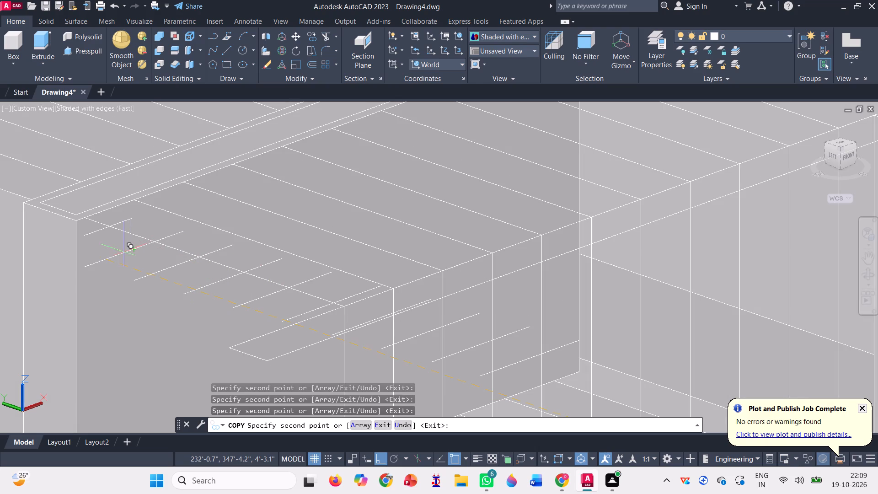
pyautogui.click(83, 234)
pyautogui.scroll(-2, 109, 251)
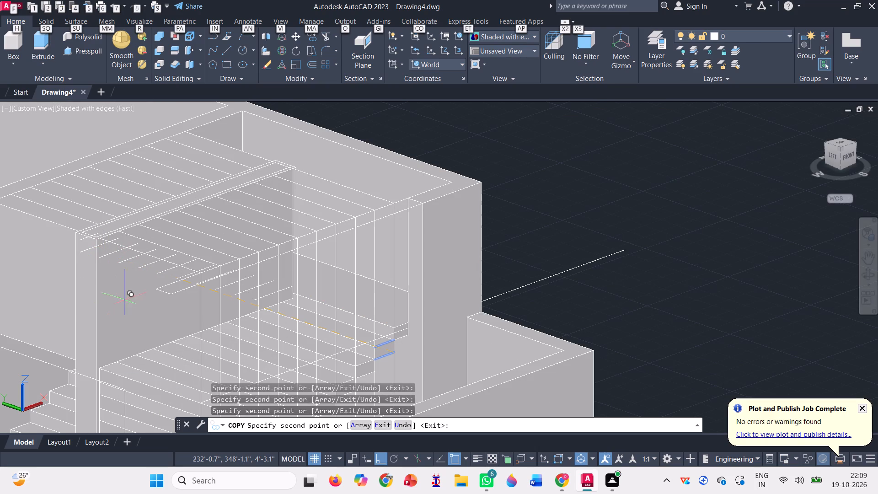
pyautogui.press('`')
pyautogui.press('Escape')
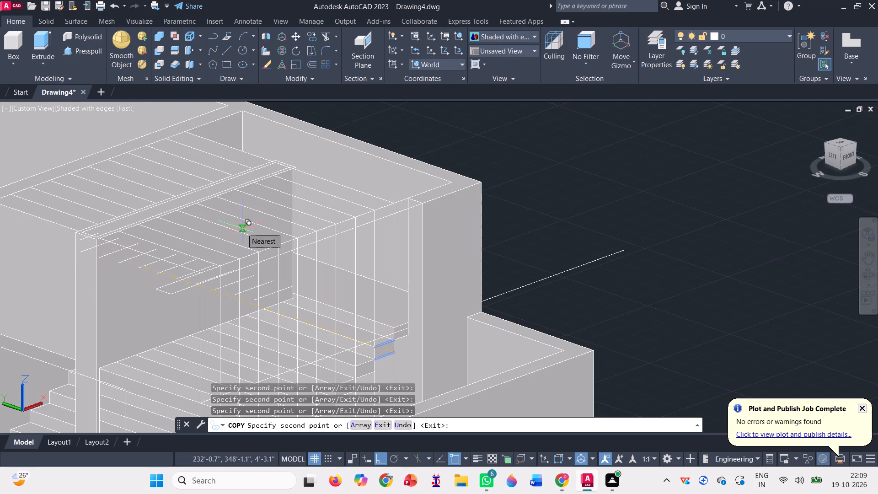
pyautogui.press('Escape')
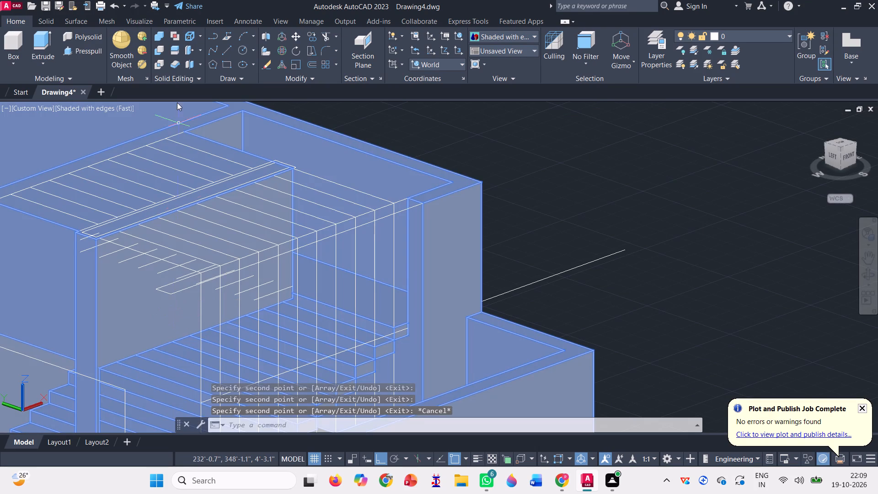
# Draw vertical lines from the inner end of a line near the wall top, up to the wall's top edge and back down to the line below.
pyautogui.click(231, 51)
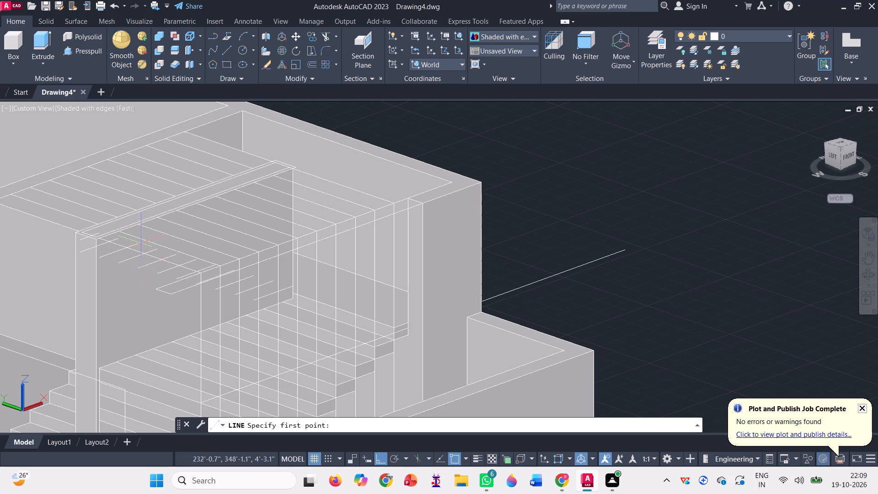
pyautogui.scroll(2, 141, 240)
pyautogui.scroll(3, 88, 234)
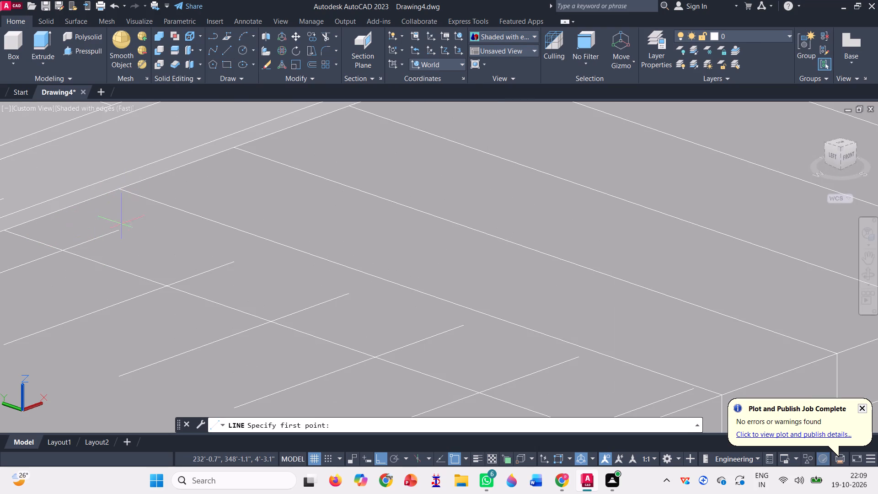
pyautogui.click(121, 228)
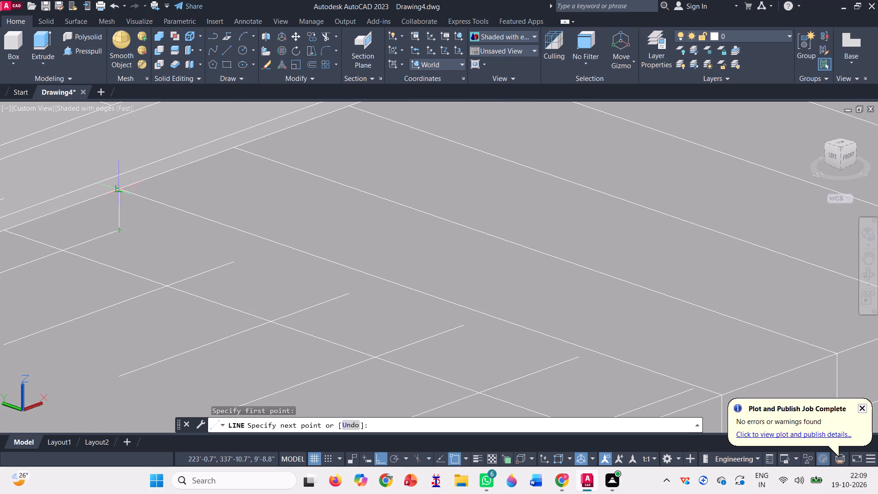
pyautogui.click(118, 187)
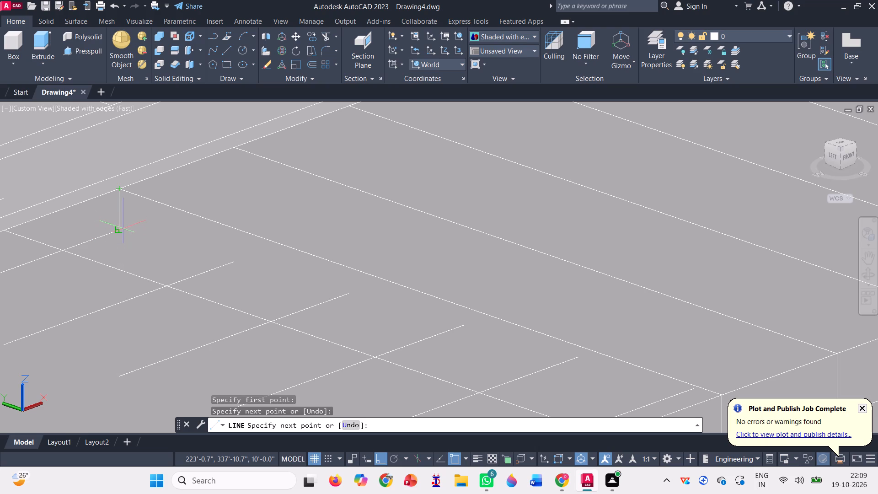
pyautogui.click(119, 230)
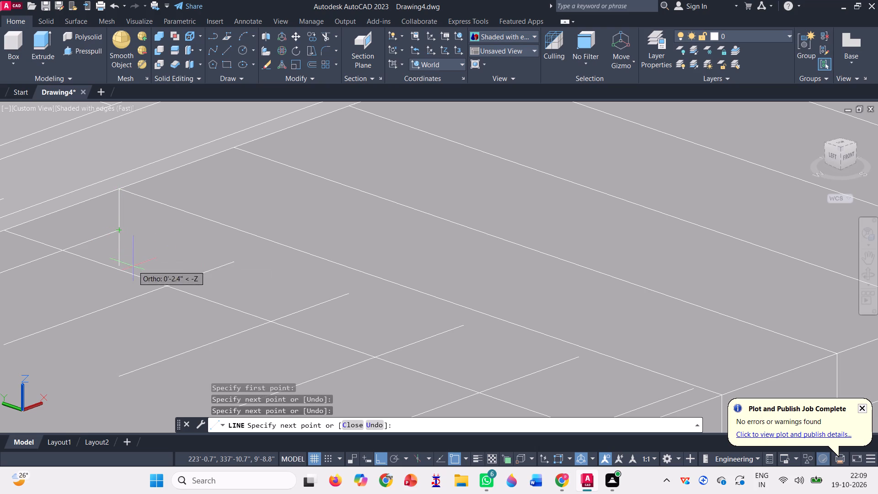
pyautogui.scroll(-2, 142, 248)
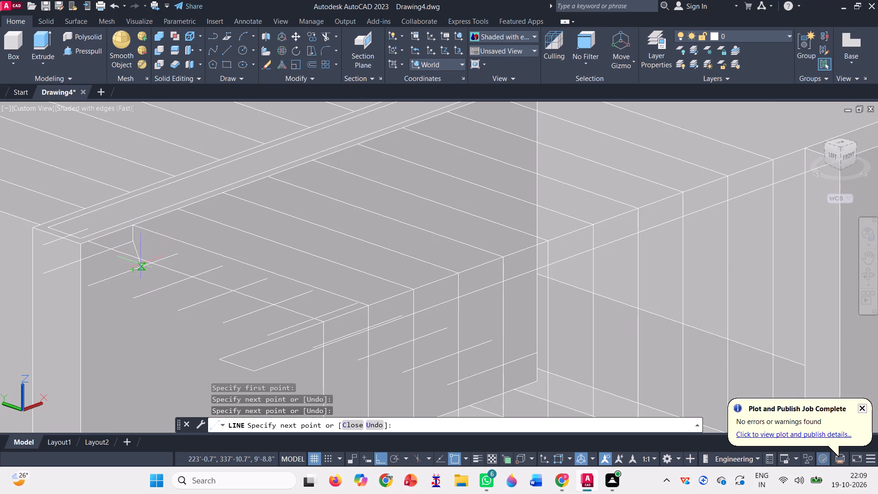
pyautogui.scroll(2, 137, 268)
pyautogui.click(128, 274)
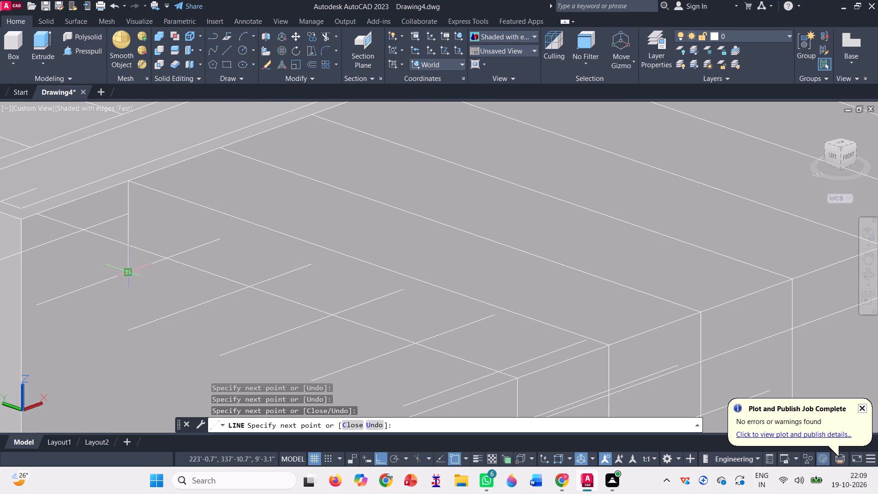
# Continue the line down the copied stair lines, tracing four treads with three vertical risers between them, snapping to the line endpoints.
pyautogui.click(218, 240)
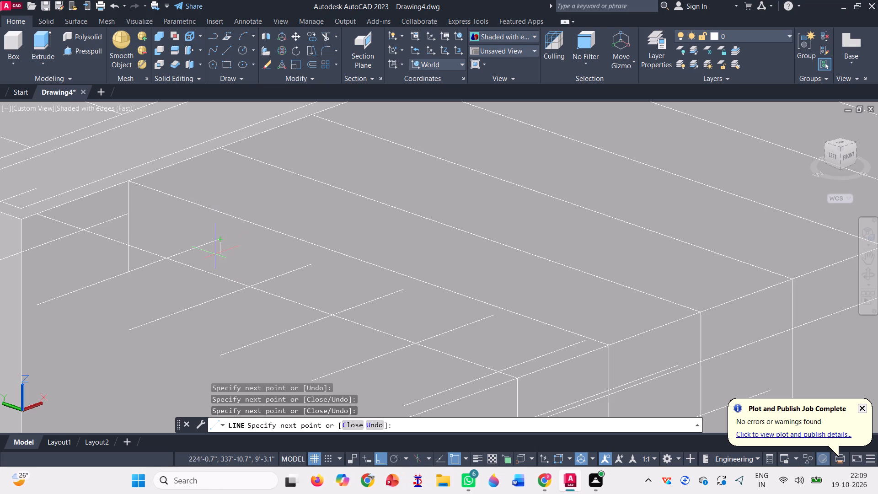
pyautogui.click(222, 295)
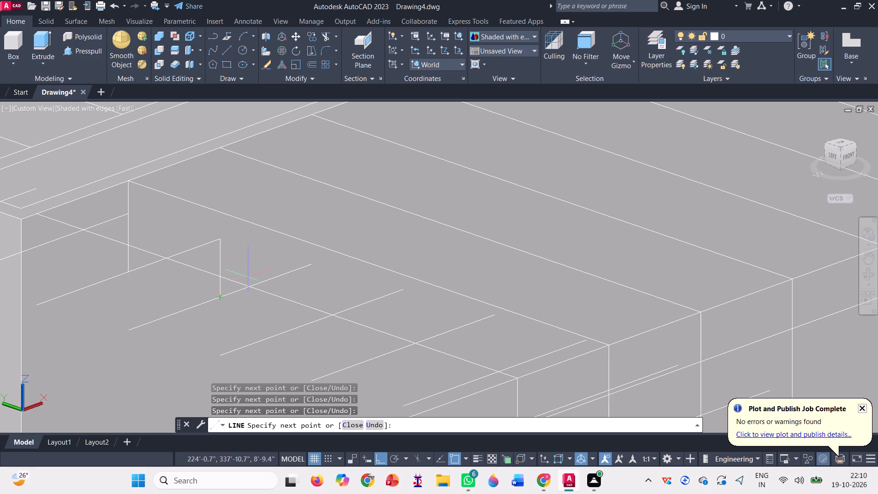
pyautogui.click(309, 262)
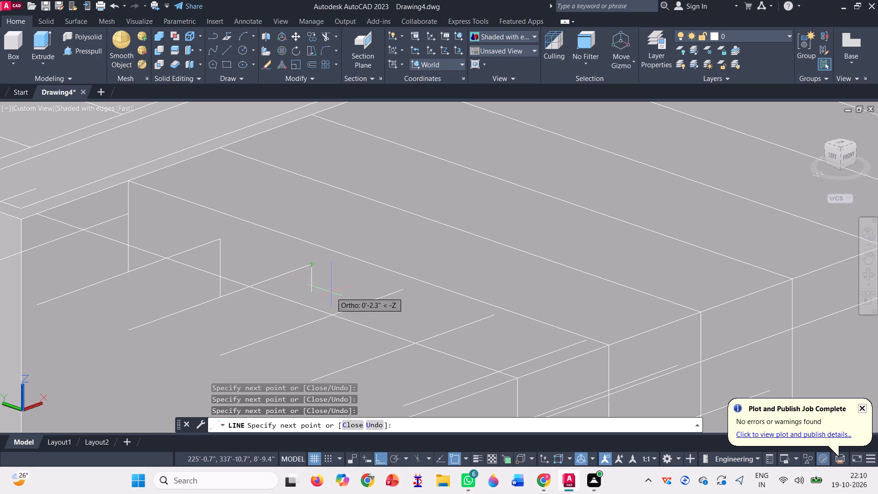
pyautogui.click(315, 325)
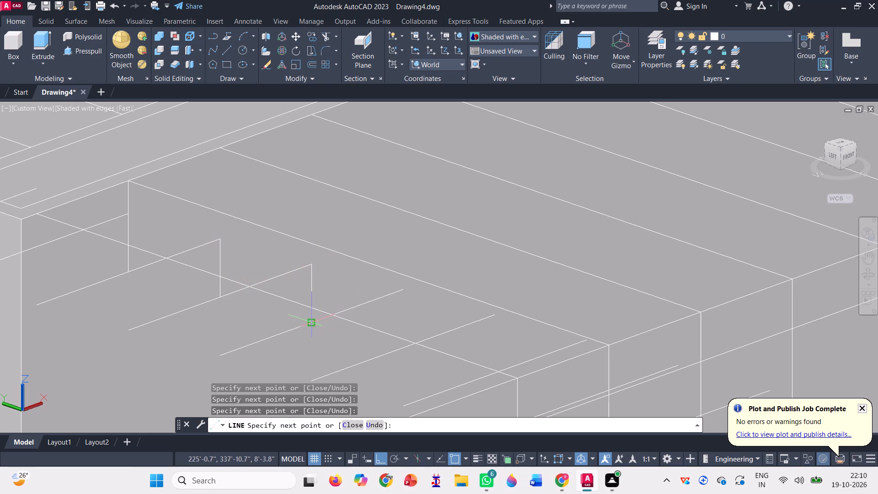
pyautogui.click(404, 289)
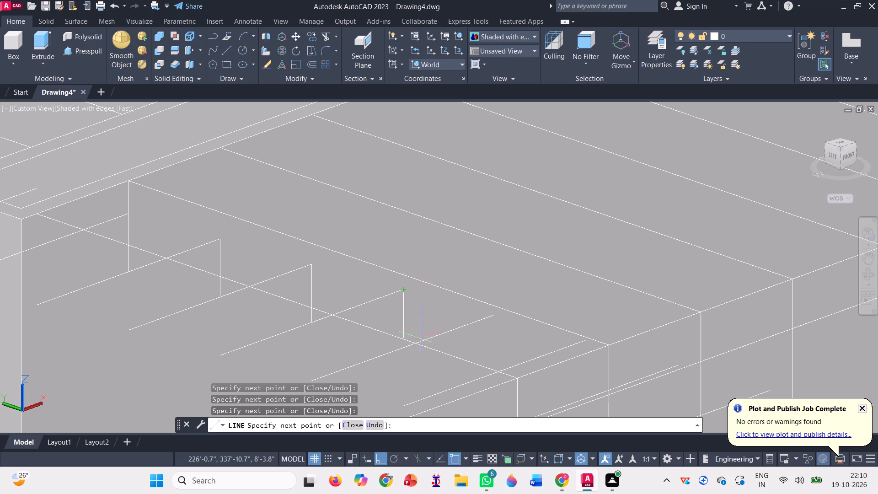
pyautogui.click(407, 348)
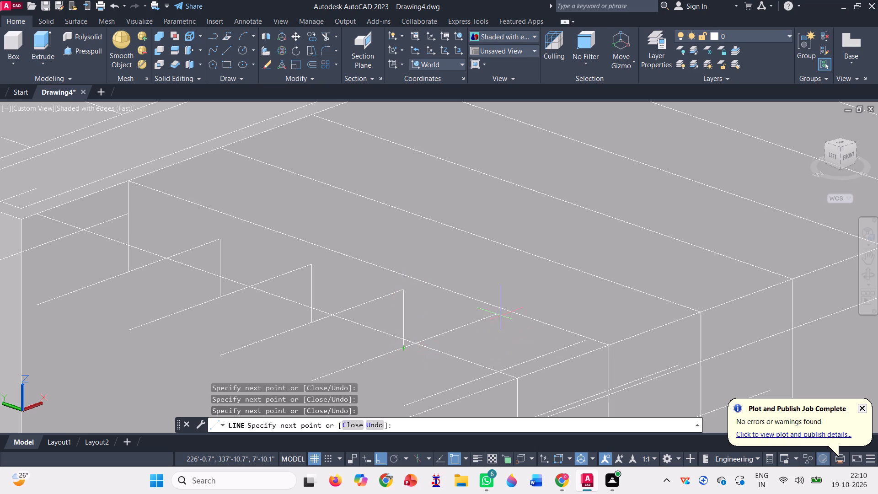
pyautogui.click(493, 315)
# Continue the line down the copied stair lines, tracing three vertical risers with two treads between them, snapping to the line endpoints.
pyautogui.scroll(-2, 425, 274)
pyautogui.scroll(5, 451, 313)
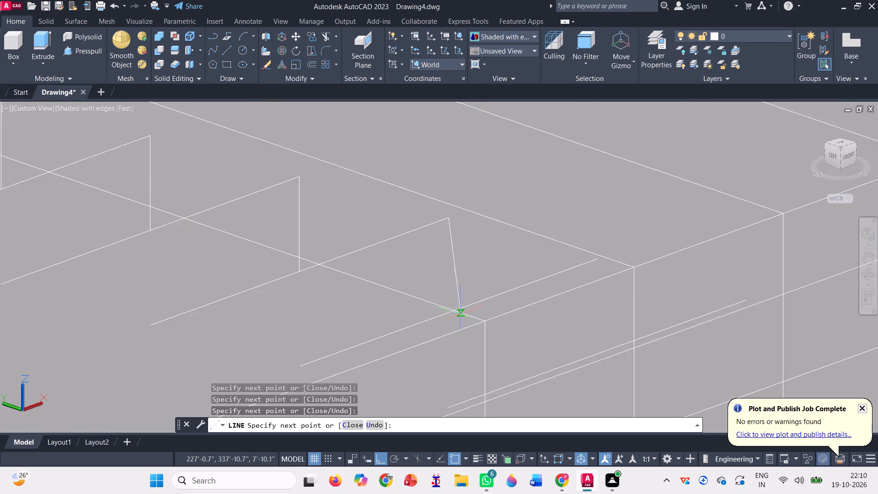
pyautogui.scroll(1, 460, 314)
pyautogui.click(439, 312)
pyautogui.scroll(-2, 375, 344)
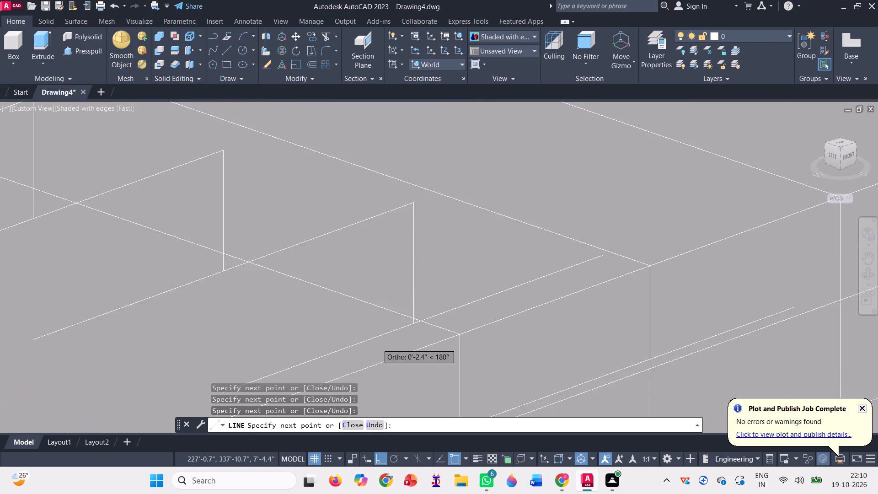
pyautogui.scroll(3, 511, 284)
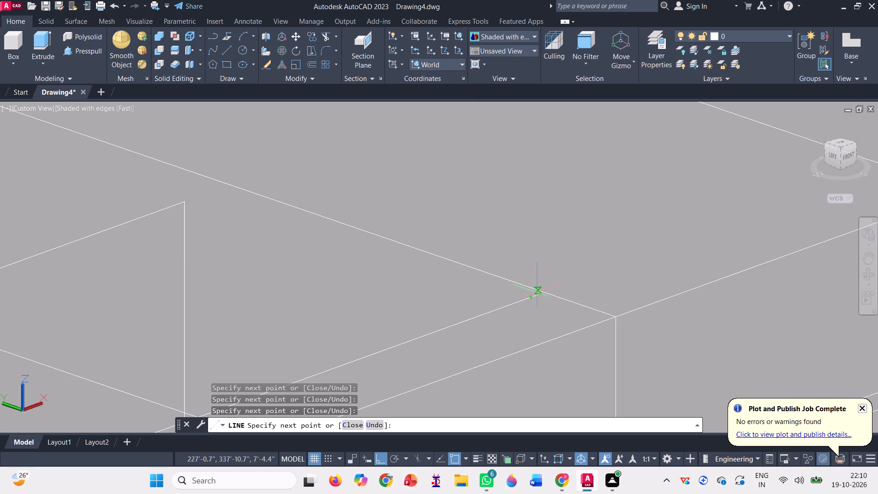
pyautogui.click(531, 298)
pyautogui.scroll(-3, 495, 268)
pyautogui.scroll(3, 514, 330)
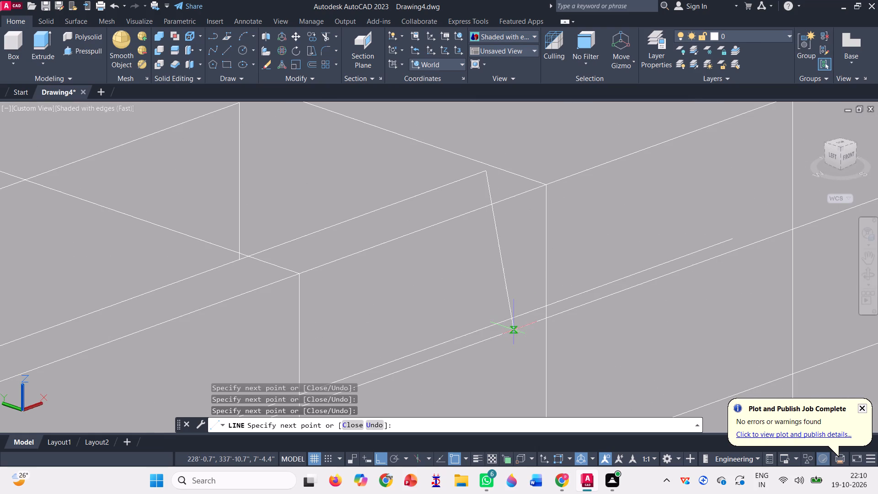
pyautogui.click(488, 326)
pyautogui.scroll(-1, 481, 338)
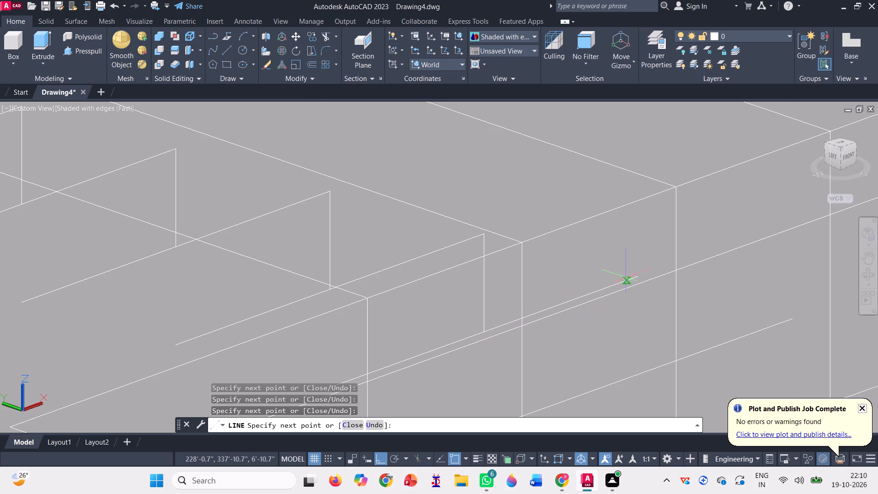
pyautogui.click(635, 275)
pyautogui.scroll(-2, 600, 254)
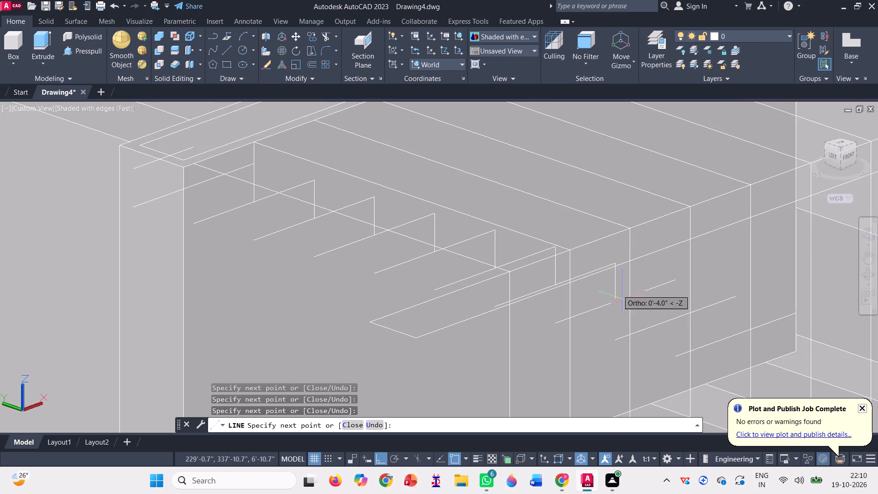
pyautogui.scroll(3, 615, 294)
pyautogui.click(619, 313)
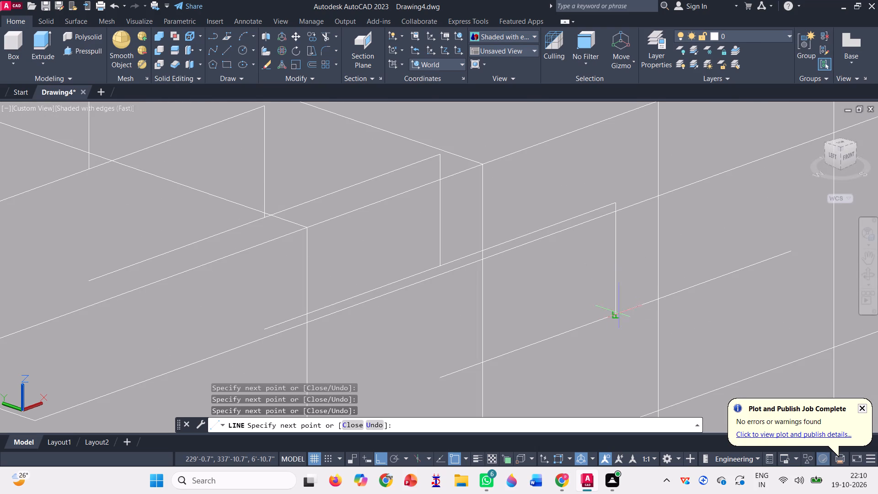
# Trace the last three treads and three vertical risers down to the lower end of the stepped run and end the line.
pyautogui.scroll(-1, 589, 287)
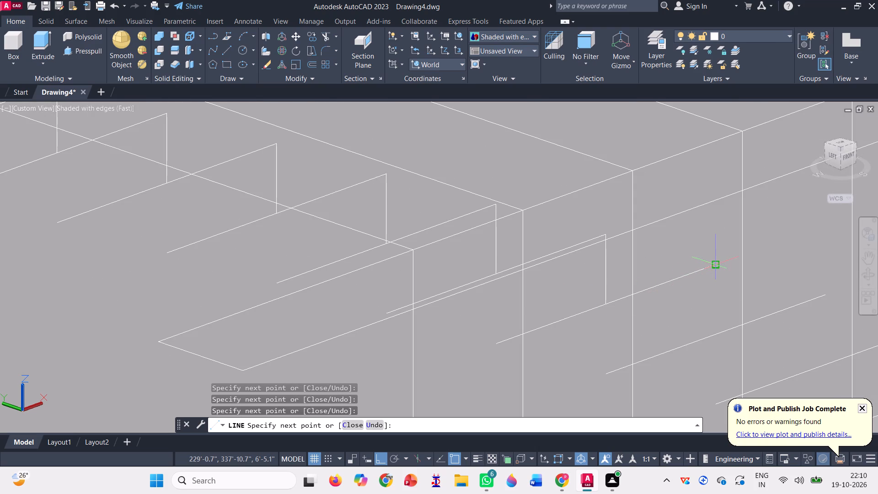
pyautogui.click(717, 265)
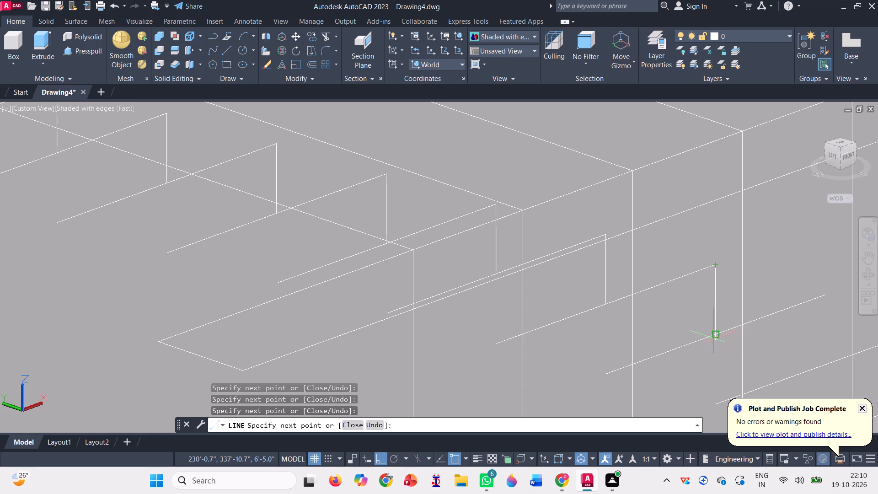
pyautogui.click(713, 330)
pyautogui.scroll(-2, 527, 336)
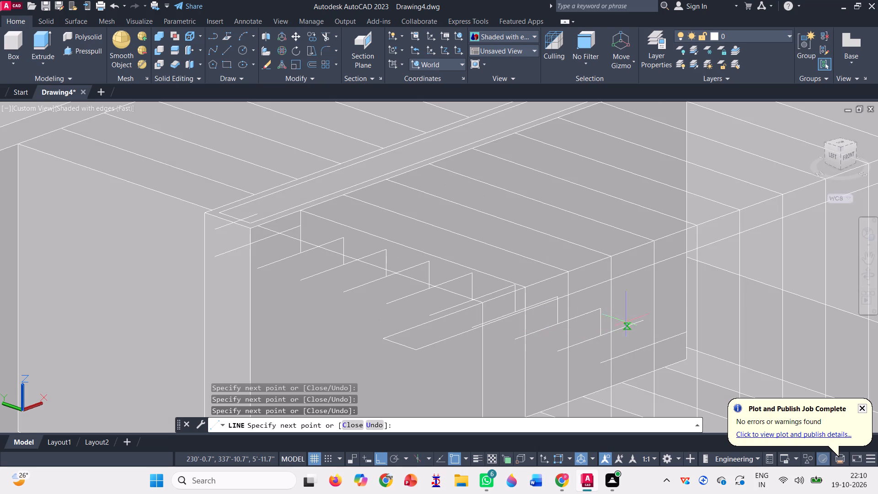
pyautogui.scroll(2, 631, 317)
pyautogui.click(658, 322)
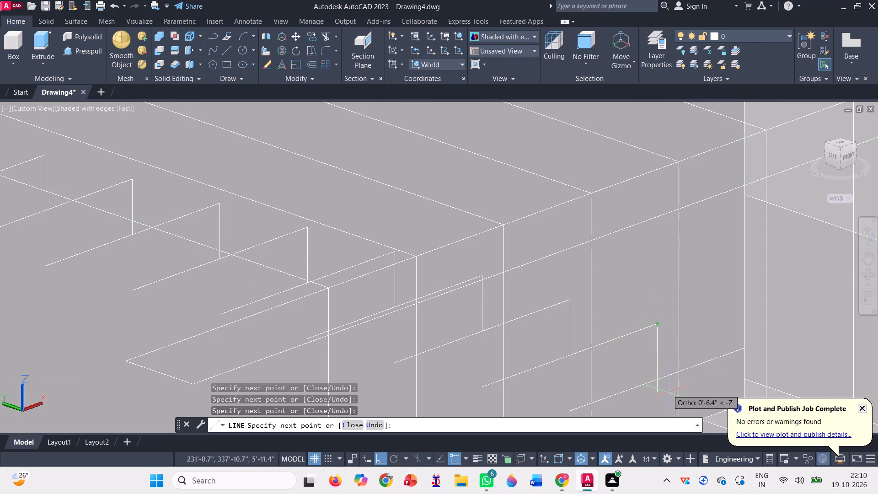
pyautogui.click(657, 381)
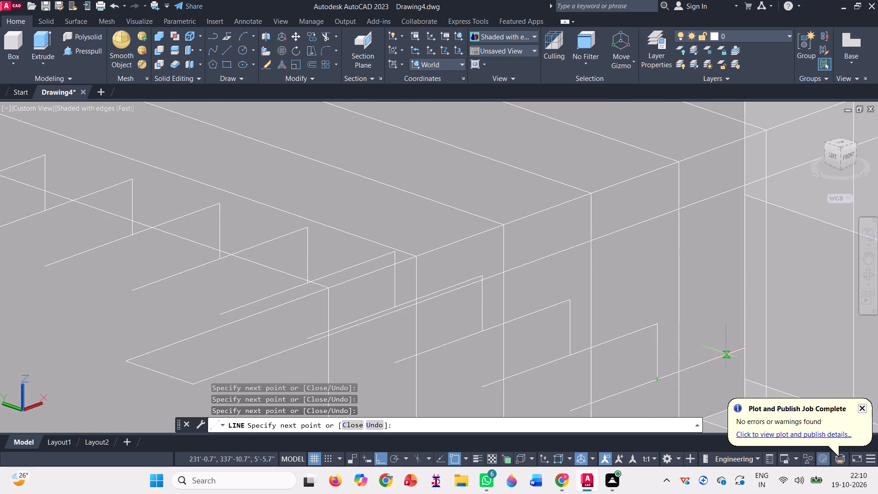
pyautogui.click(742, 347)
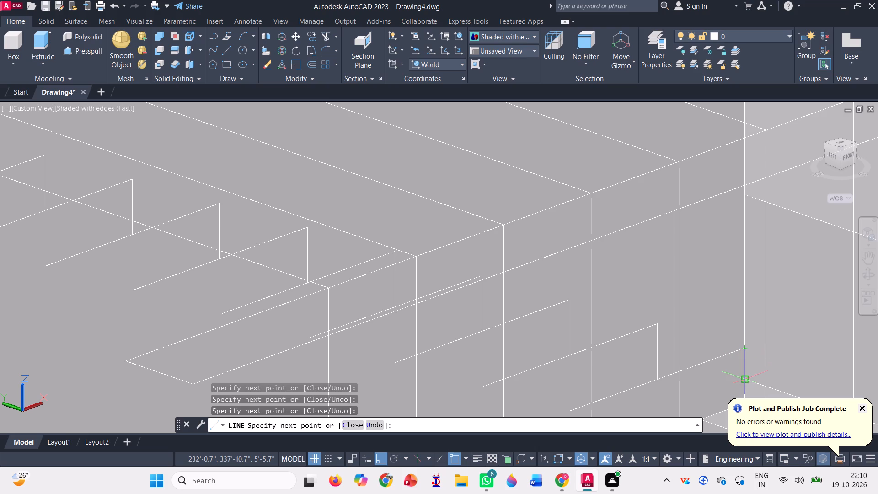
pyautogui.click(743, 377)
pyautogui.scroll(-1, 666, 296)
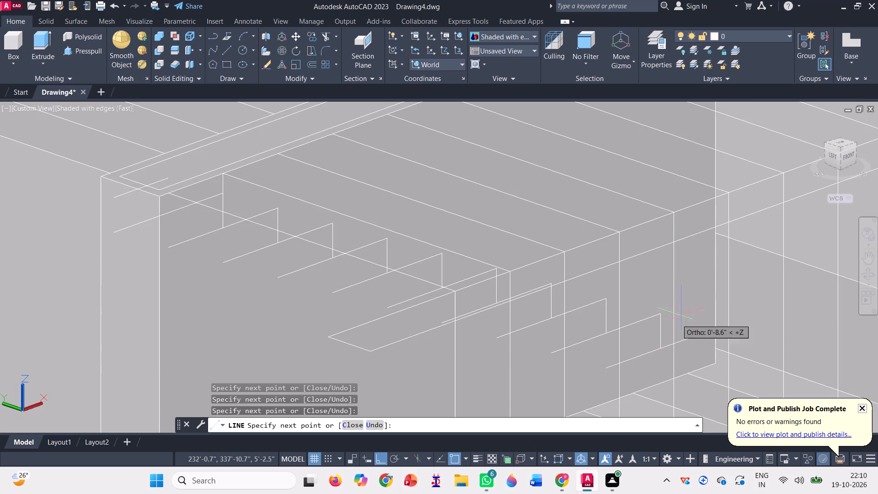
pyautogui.press('Escape')
# Presspull the small closed area under the top step at the inner wall across to the corner of the opposite wall.
pyautogui.scroll(-2, 655, 367)
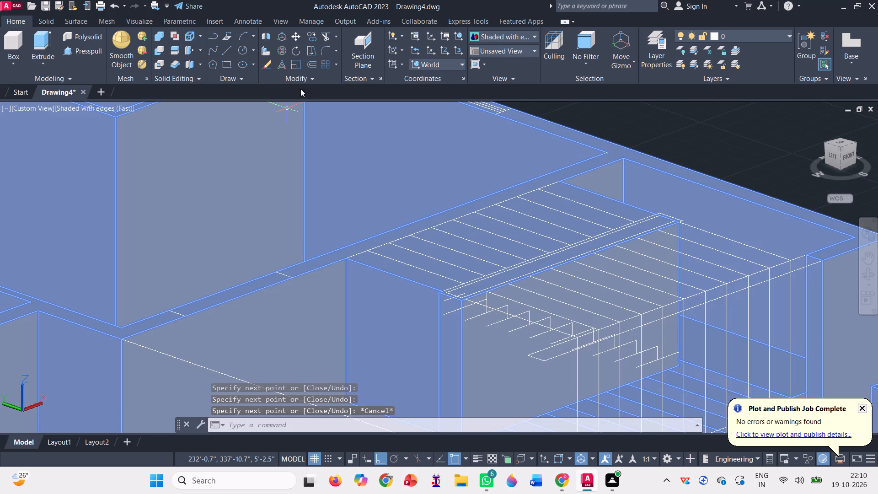
pyautogui.click(81, 50)
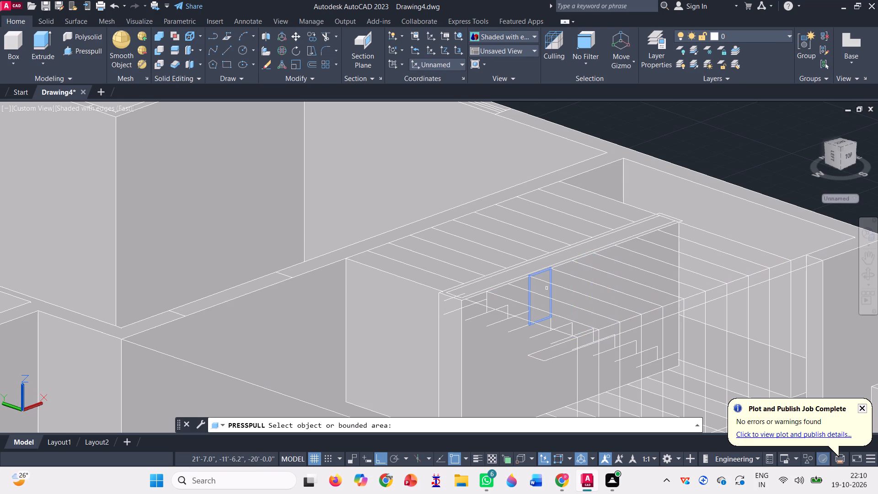
pyautogui.scroll(2, 546, 288)
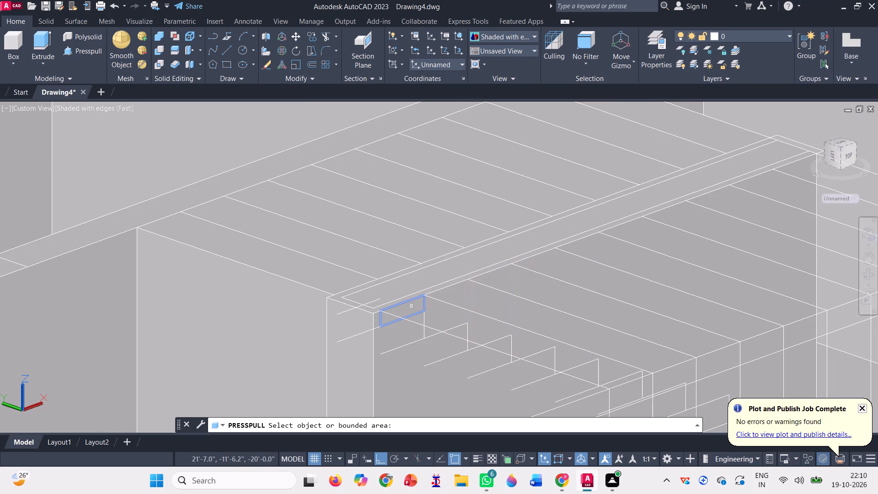
pyautogui.click(410, 305)
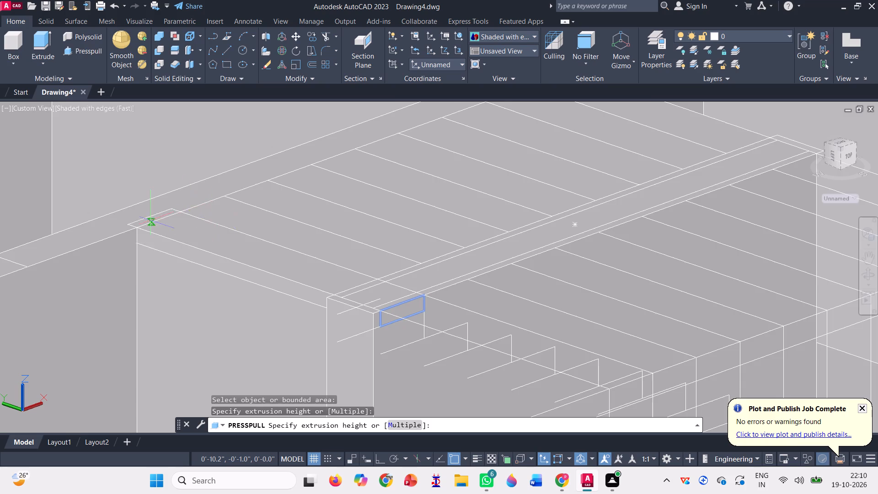
pyautogui.scroll(3, 150, 220)
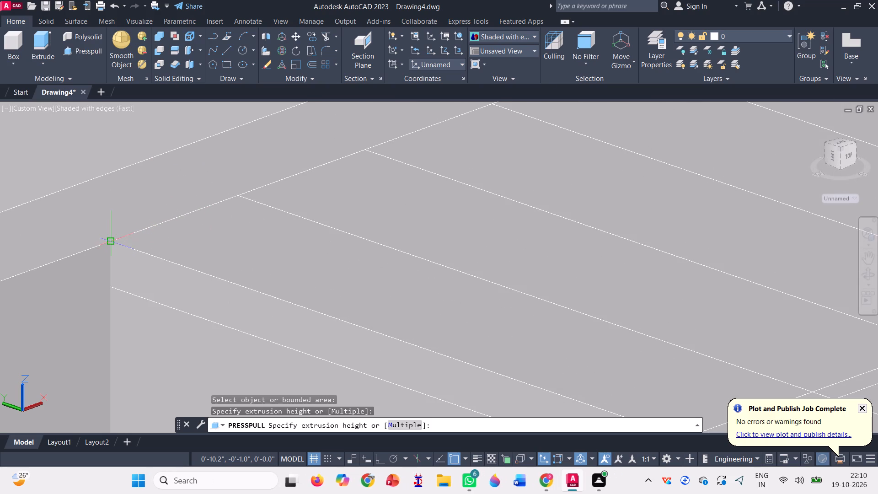
pyautogui.click(112, 241)
pyautogui.scroll(-2, 257, 277)
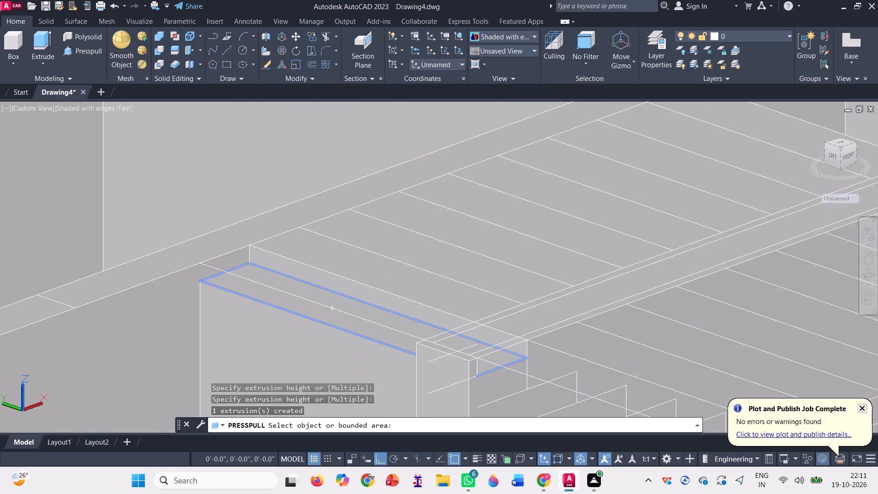
pyautogui.scroll(-2, 354, 301)
pyautogui.scroll(2, 451, 312)
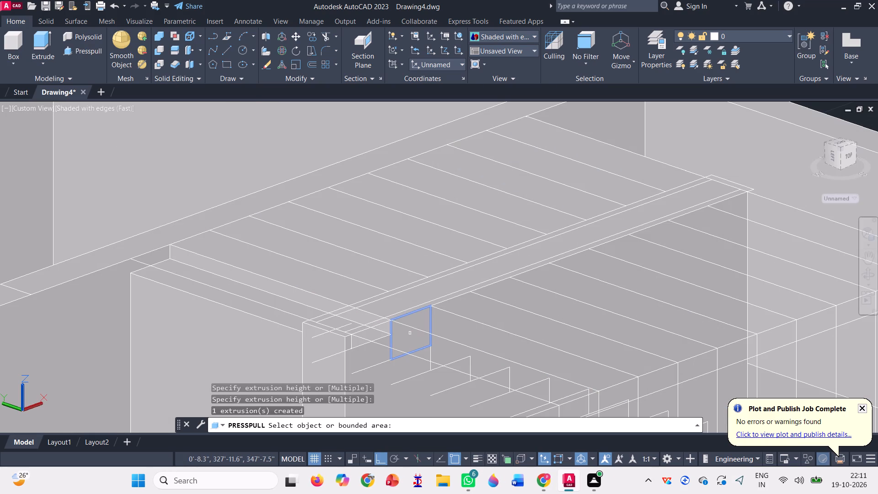
pyautogui.scroll(-3, 472, 277)
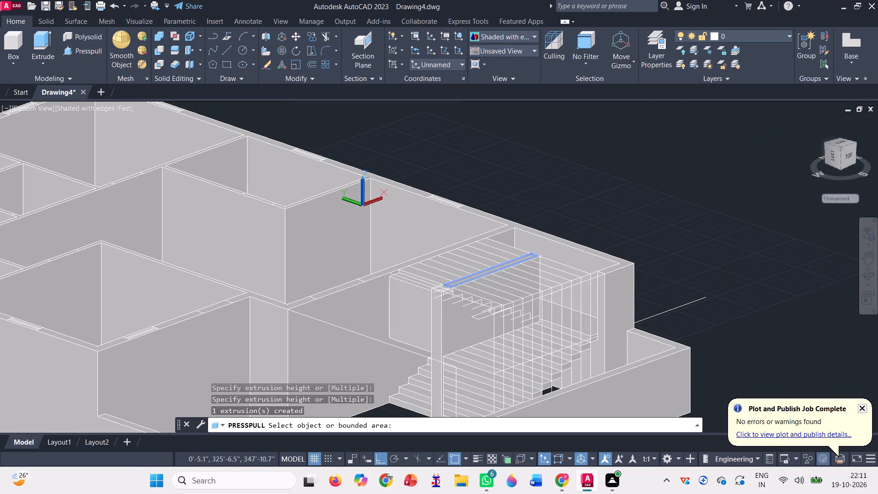
pyautogui.press('Escape')
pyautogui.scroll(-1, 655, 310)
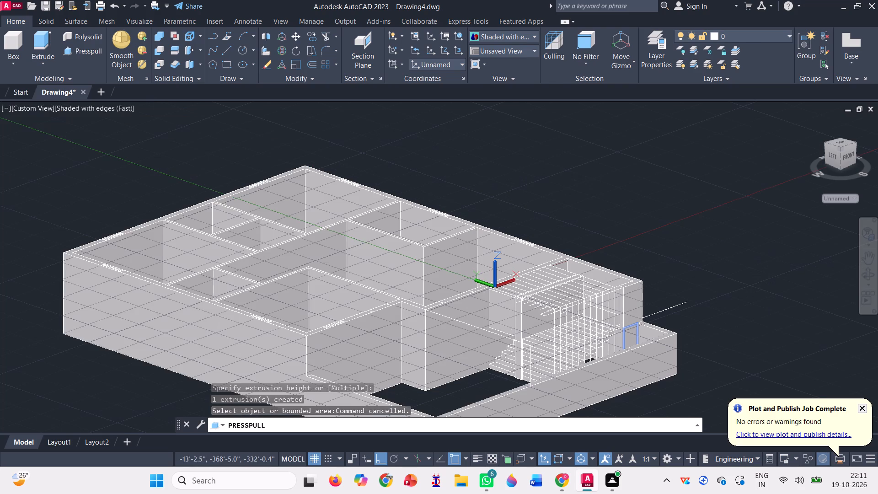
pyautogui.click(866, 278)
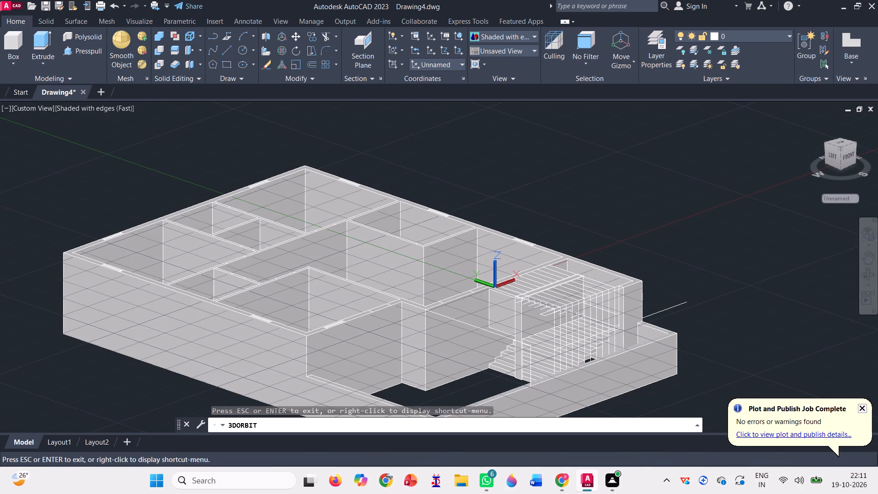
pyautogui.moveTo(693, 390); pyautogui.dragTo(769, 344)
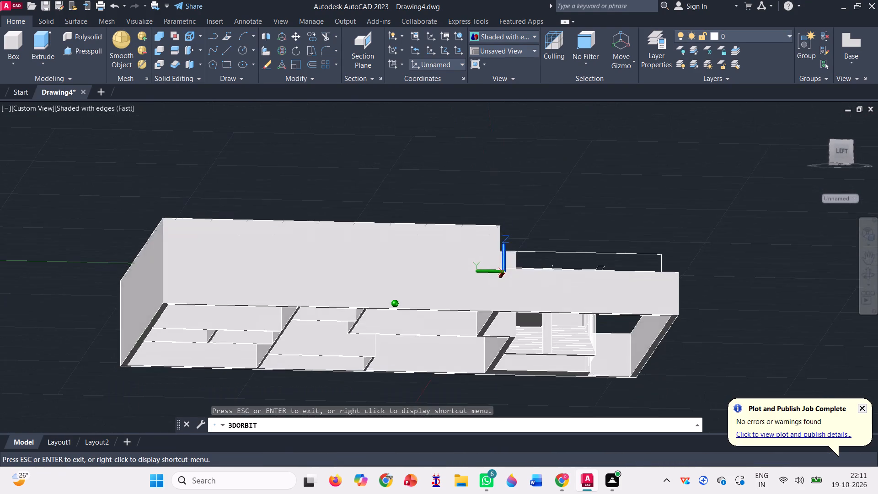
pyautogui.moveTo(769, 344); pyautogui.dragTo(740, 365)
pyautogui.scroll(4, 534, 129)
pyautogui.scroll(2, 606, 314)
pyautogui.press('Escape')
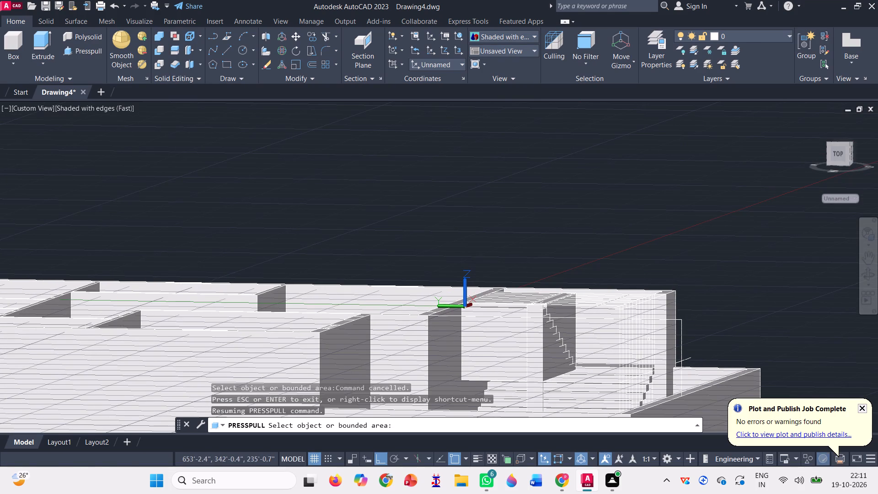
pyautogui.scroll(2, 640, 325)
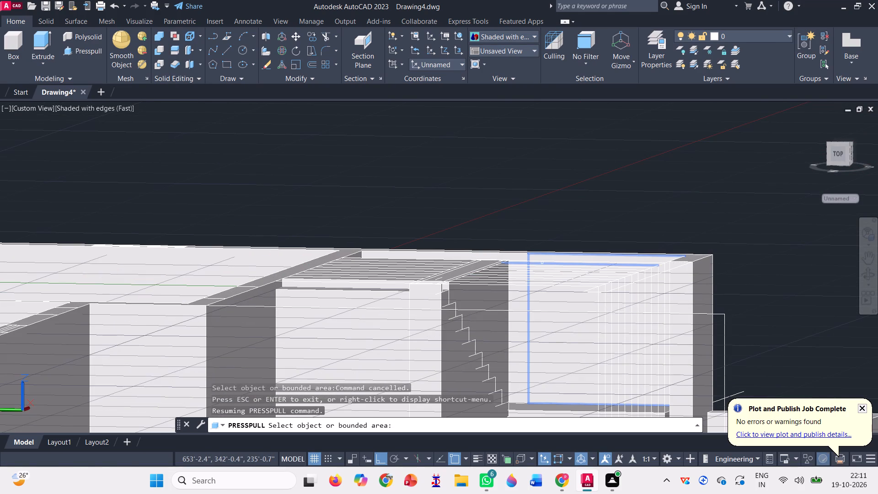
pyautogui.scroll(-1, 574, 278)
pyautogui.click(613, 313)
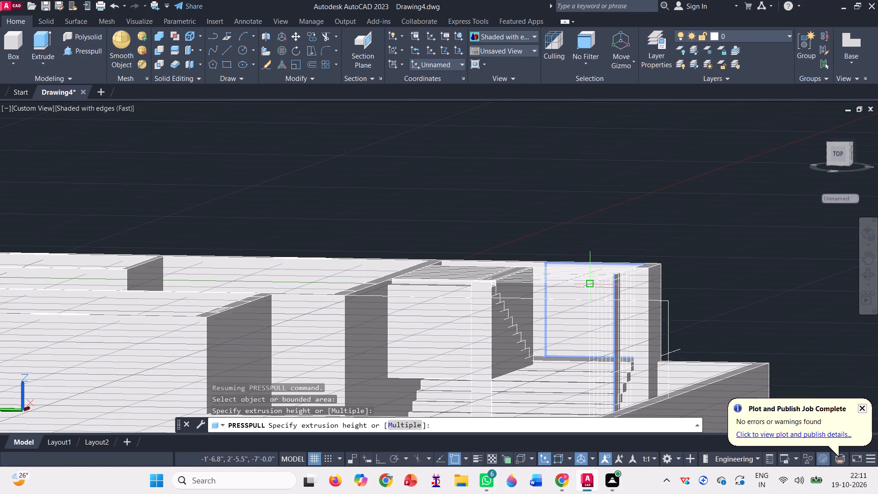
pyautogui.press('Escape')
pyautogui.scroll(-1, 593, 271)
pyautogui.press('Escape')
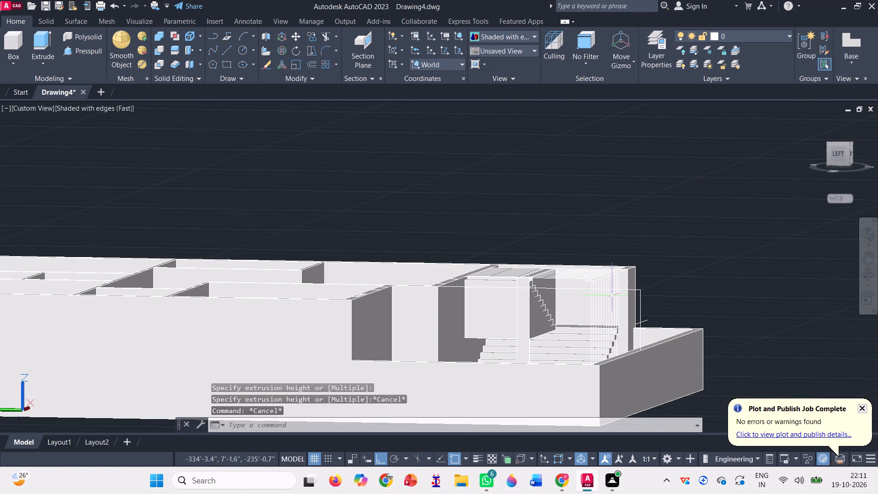
# Erase the row of leftover vertical and horizontal construction lines beside the upper stair flight, except the pair at the outer wall end.
pyautogui.click(863, 281)
pyautogui.moveTo(724, 312); pyautogui.dragTo(731, 364)
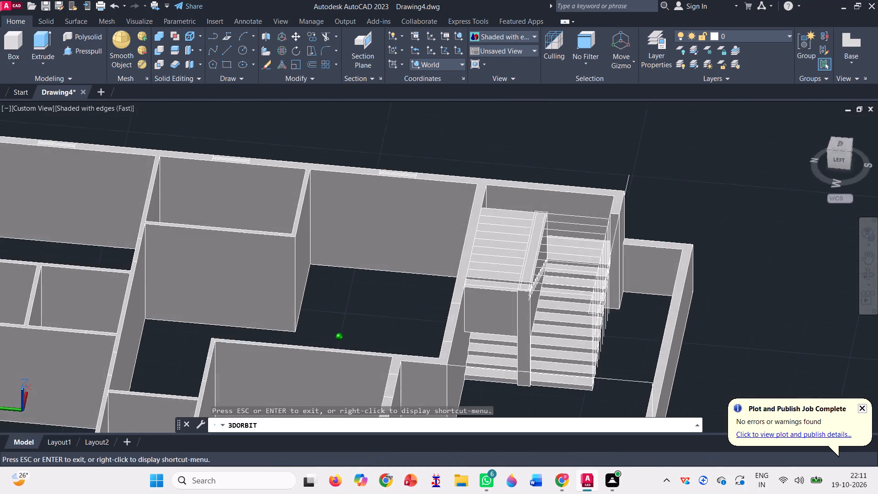
pyautogui.moveTo(731, 364); pyautogui.dragTo(814, 332)
pyautogui.scroll(3, 390, 167)
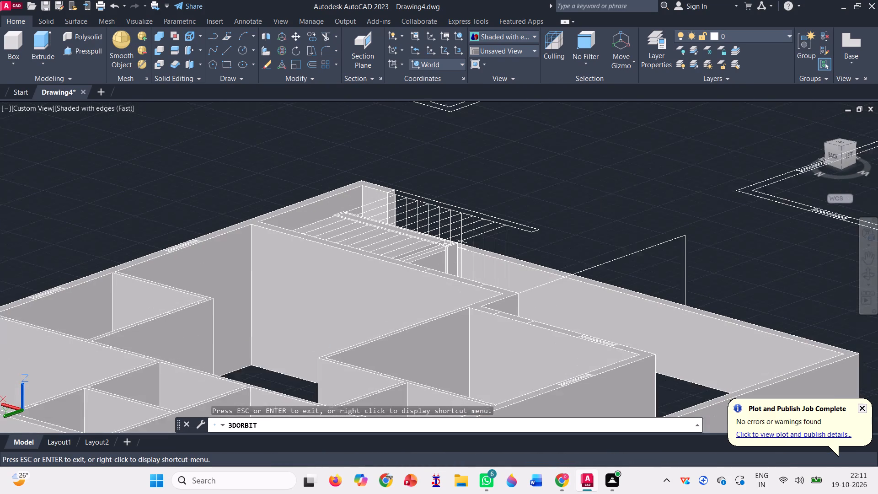
pyautogui.press('Escape')
pyautogui.scroll(2, 540, 231)
pyautogui.click(574, 265)
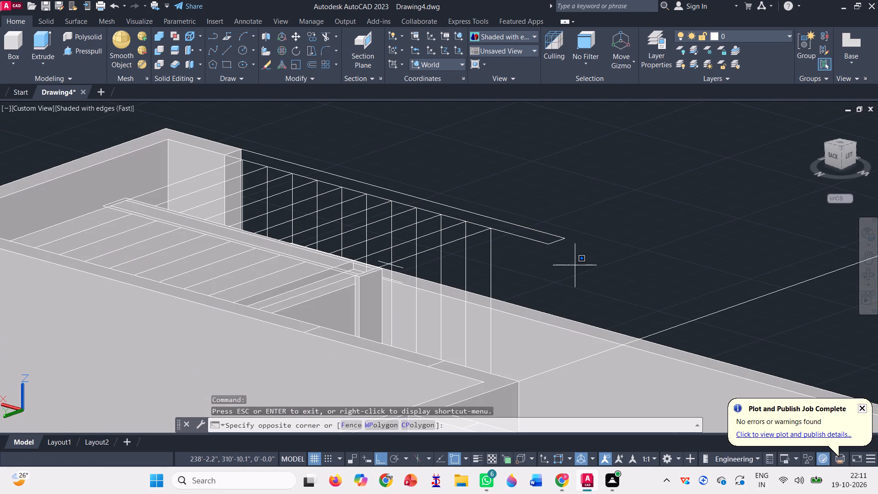
pyautogui.click(614, 243)
pyautogui.click(523, 273)
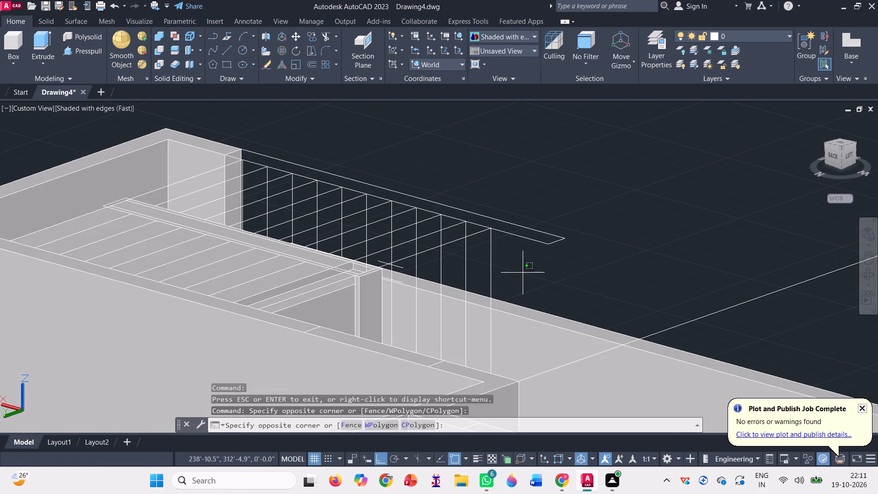
pyautogui.click(428, 242)
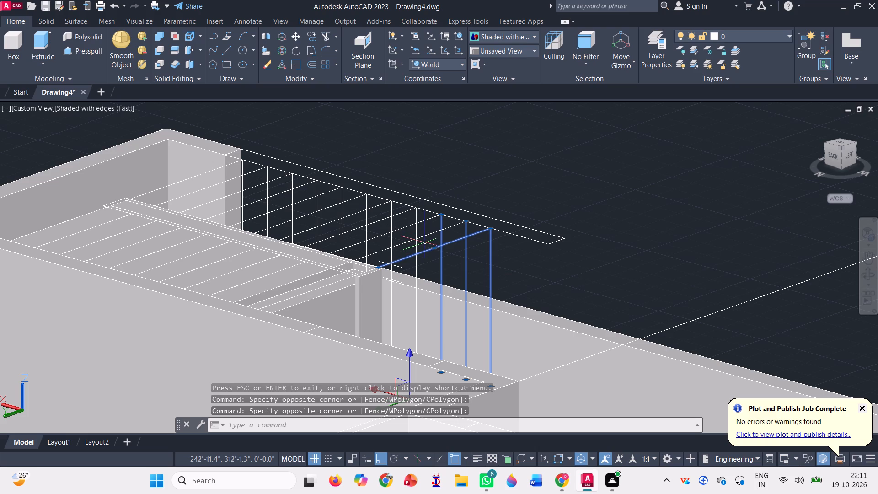
pyautogui.click(425, 242)
pyautogui.click(360, 213)
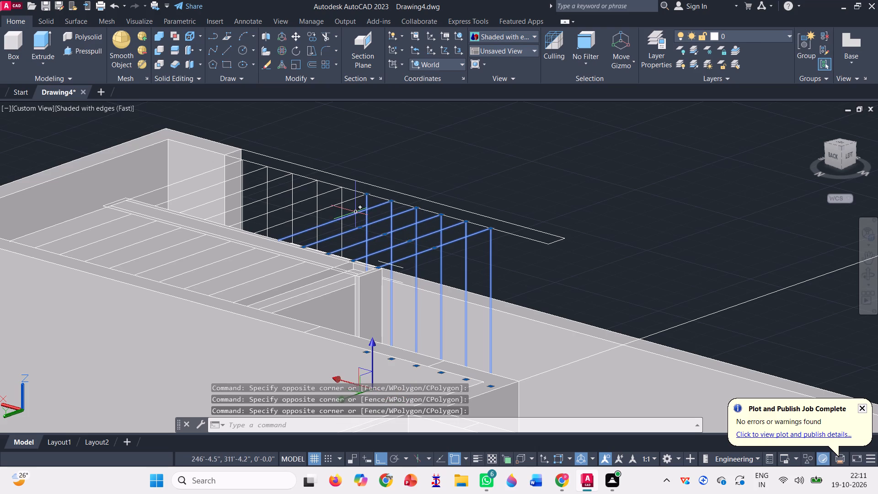
pyautogui.click(353, 209)
pyautogui.click(289, 192)
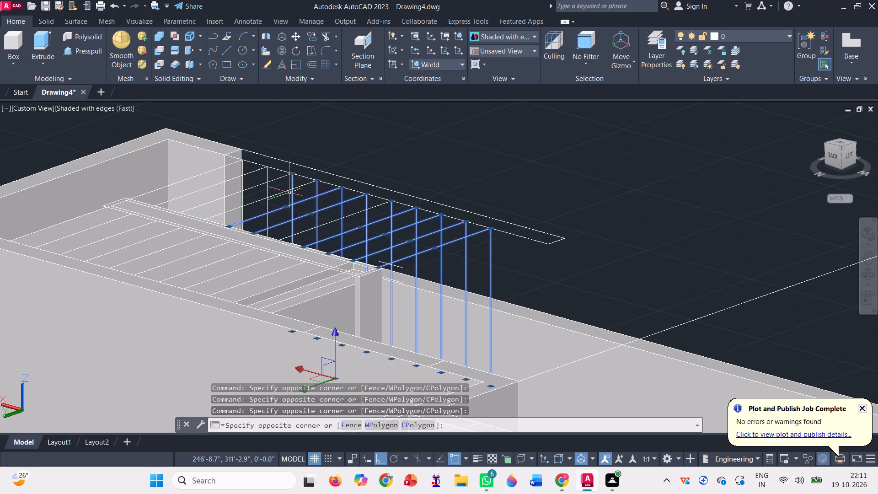
pyautogui.click(370, 220)
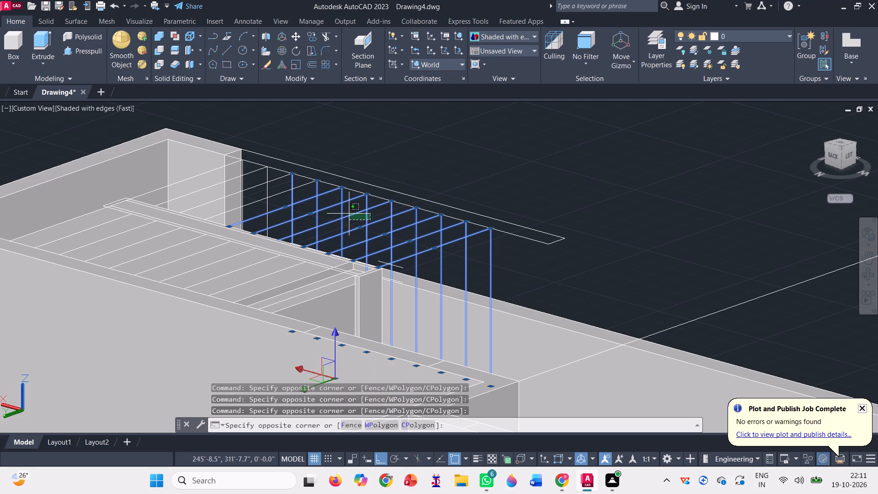
pyautogui.click(349, 212)
pyautogui.scroll(3, 285, 187)
pyautogui.click(325, 202)
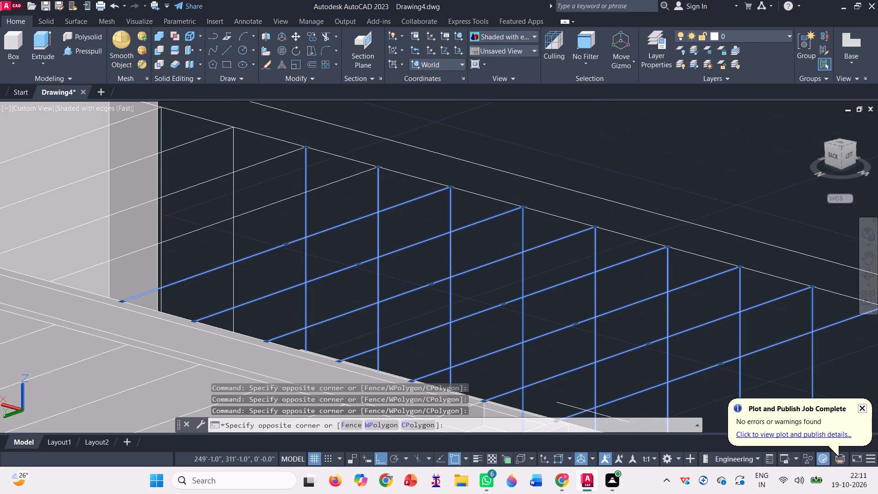
pyautogui.click(209, 176)
pyautogui.scroll(-1, 305, 190)
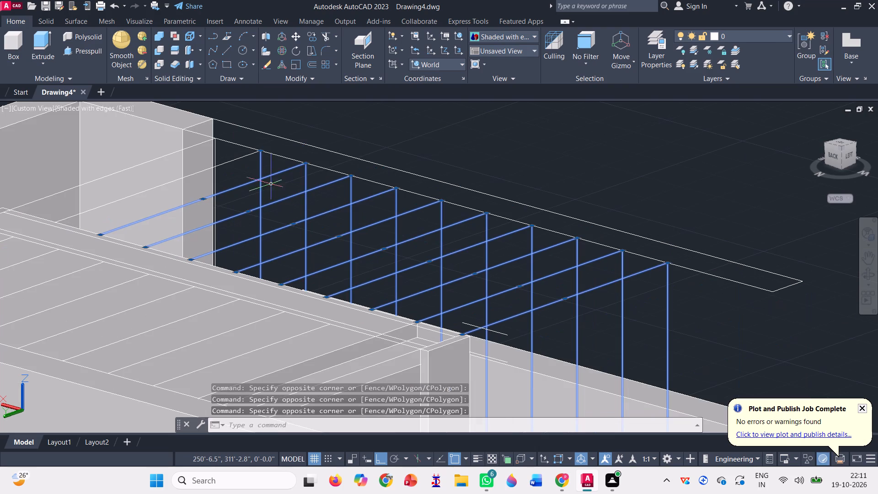
pyautogui.click(242, 169)
pyautogui.click(227, 156)
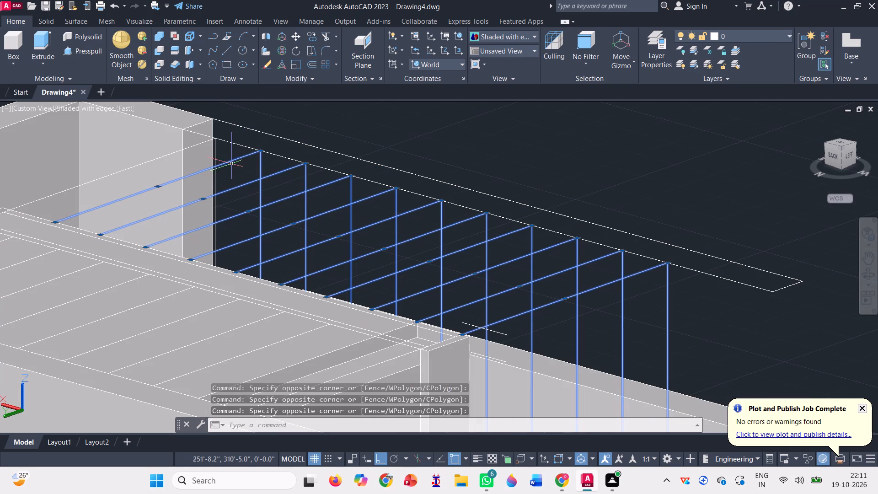
pyautogui.scroll(1, 127, 160)
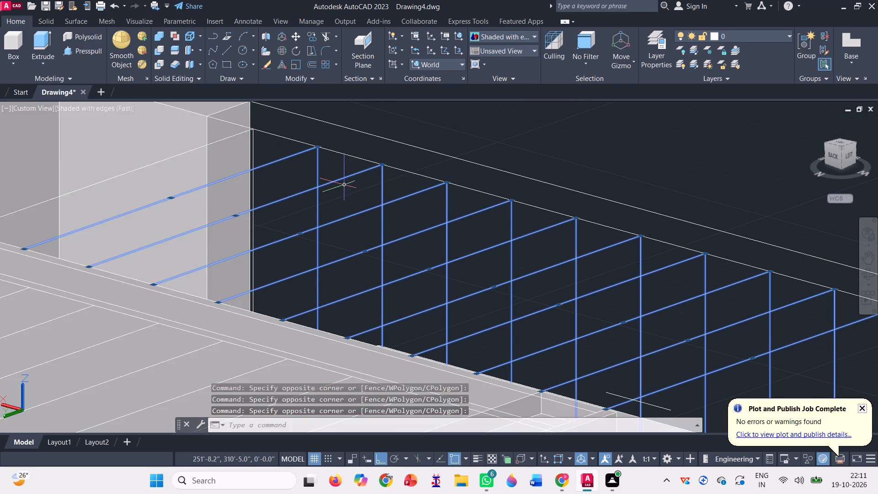
pyautogui.scroll(-2, 344, 184)
pyautogui.press('Delete')
pyautogui.scroll(-1, 456, 214)
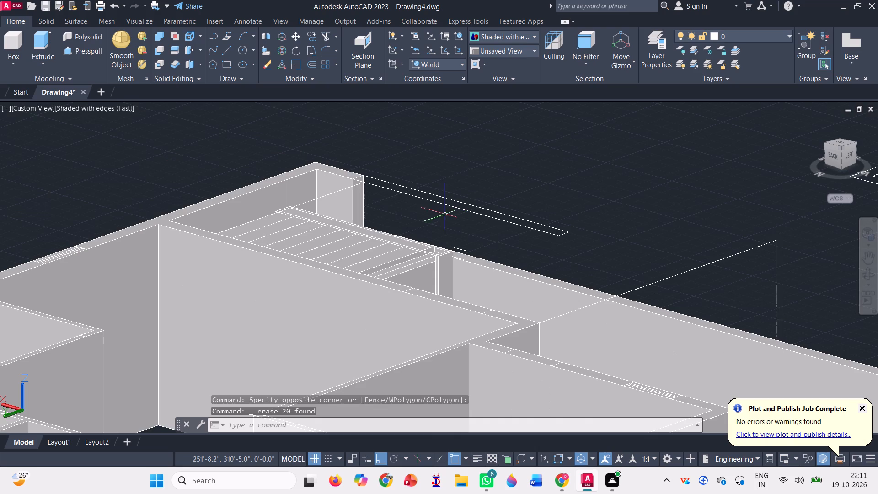
# Erase the remaining vertical line and the horizontal line meeting it at the outer wall end by the staircase.
pyautogui.scroll(2, 323, 172)
pyautogui.scroll(4, 421, 209)
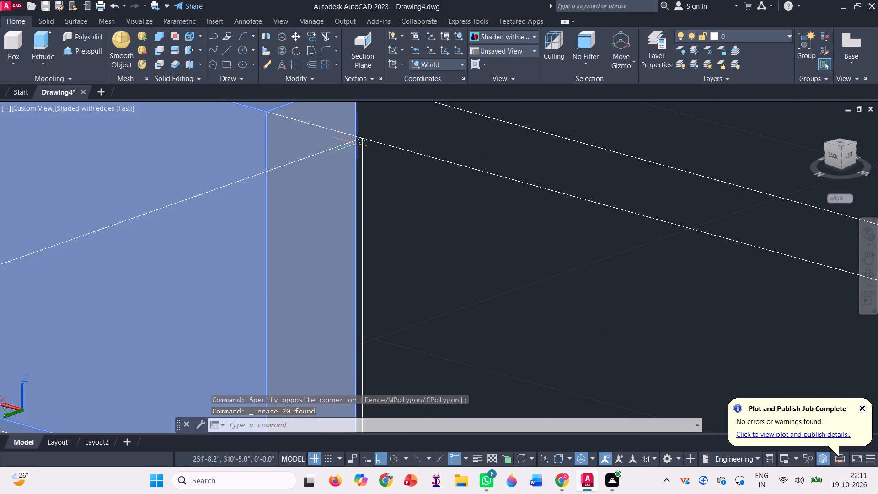
pyautogui.scroll(3, 355, 143)
pyautogui.click(391, 207)
pyautogui.click(372, 179)
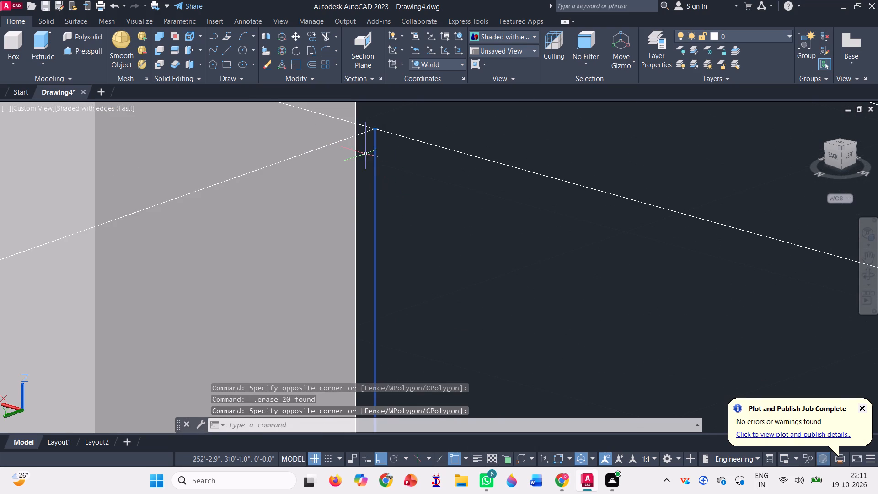
pyautogui.click(360, 132)
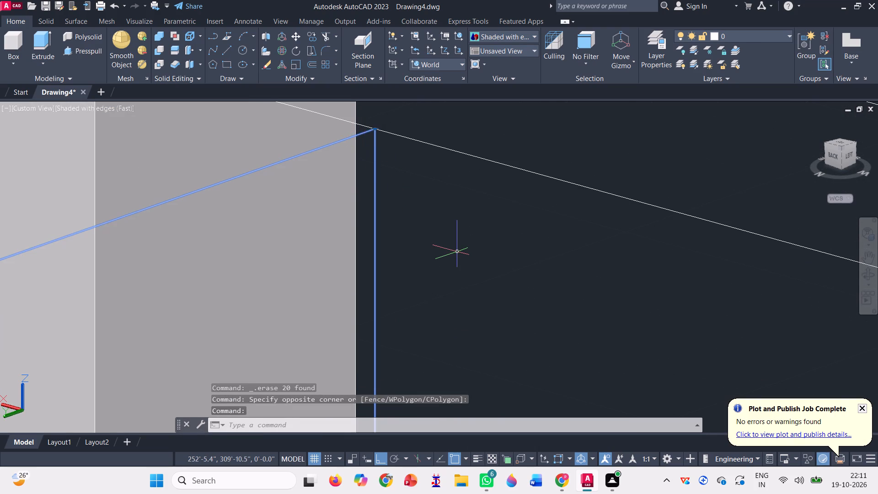
pyautogui.press('Delete')
# Presspull the side area above the stepped line across to the opposite wall corner, cutting the upper flight's steps out of the block.
pyautogui.scroll(-4, 457, 250)
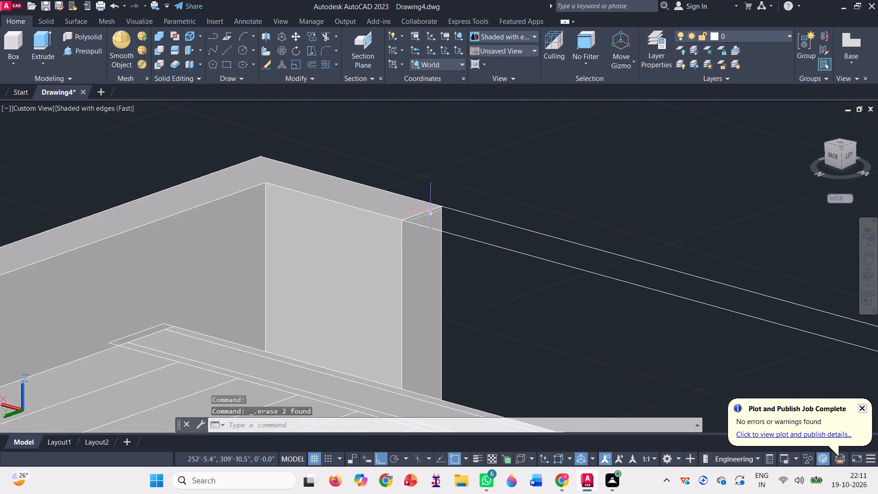
pyautogui.scroll(-1, 426, 194)
pyautogui.click(869, 271)
pyautogui.moveTo(700, 338); pyautogui.dragTo(567, 326)
pyautogui.scroll(-10, 485, 223)
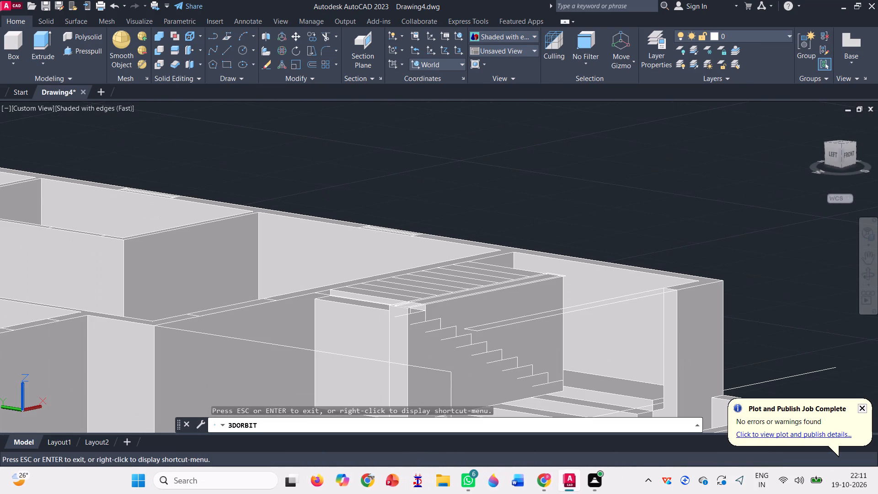
pyautogui.moveTo(425, 375); pyautogui.dragTo(434, 402)
pyautogui.scroll(4, 438, 344)
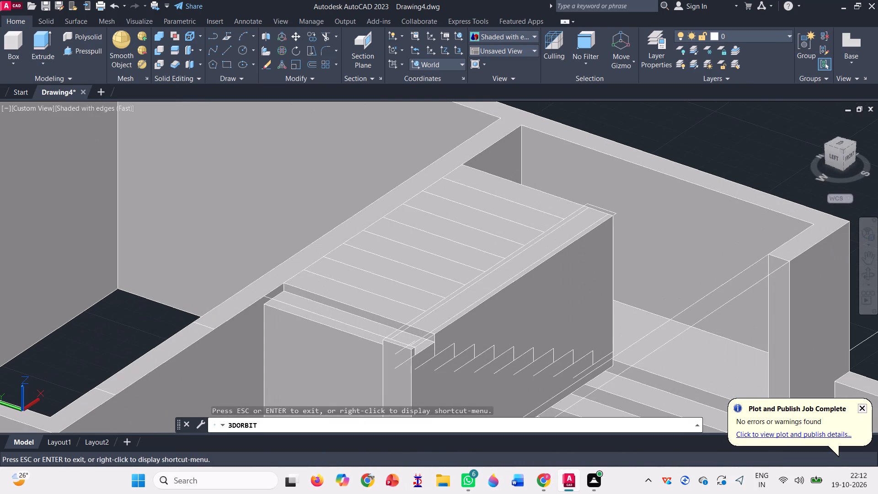
pyautogui.press('Escape')
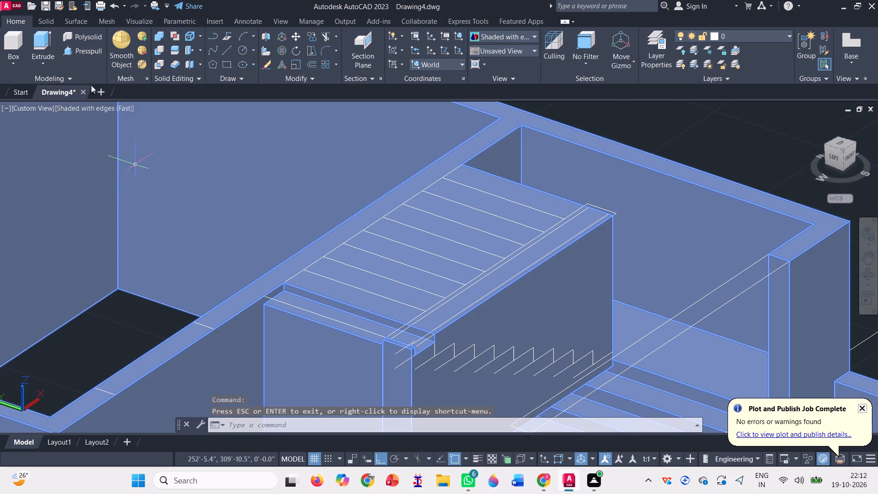
pyautogui.click(81, 54)
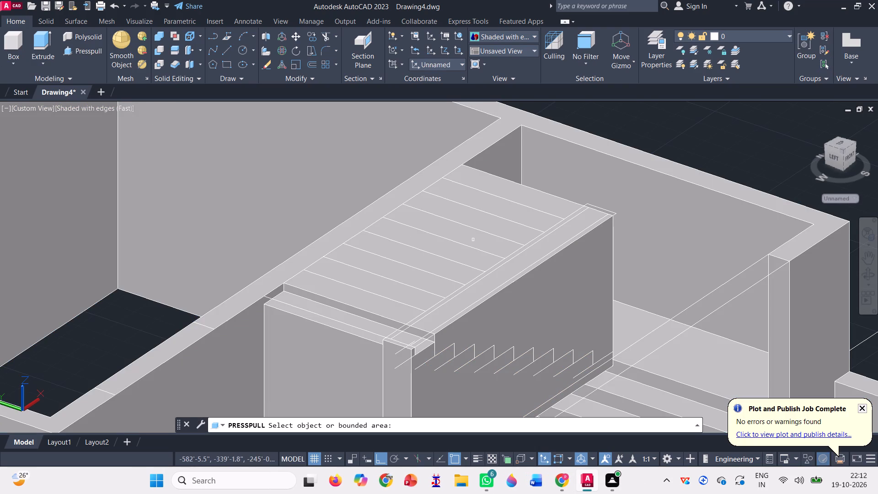
pyautogui.click(556, 298)
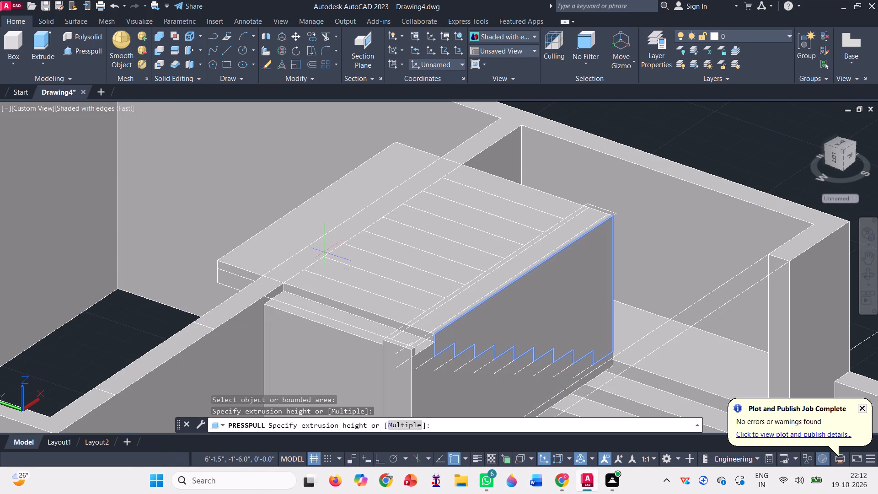
pyautogui.scroll(3, 286, 296)
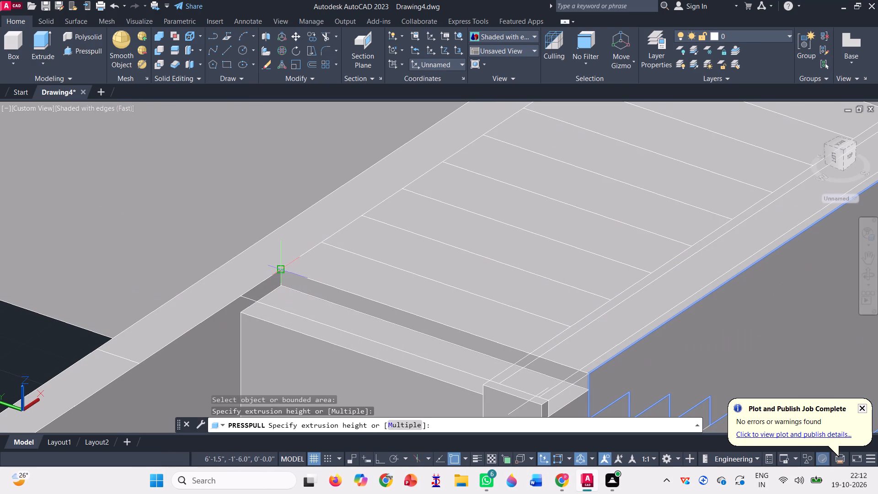
pyautogui.click(278, 268)
pyautogui.scroll(-3, 260, 220)
pyautogui.scroll(-1, 313, 184)
pyautogui.scroll(3, 337, 255)
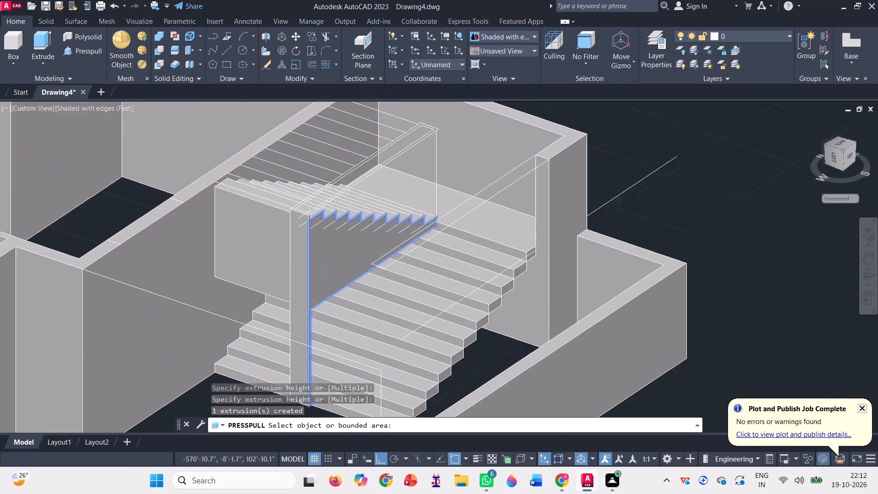
pyautogui.press('Escape')
# Draw a continuous stepped line on the upper flight's side face, joining the slanted line ends below each step up to the wall end.
pyautogui.press('l')
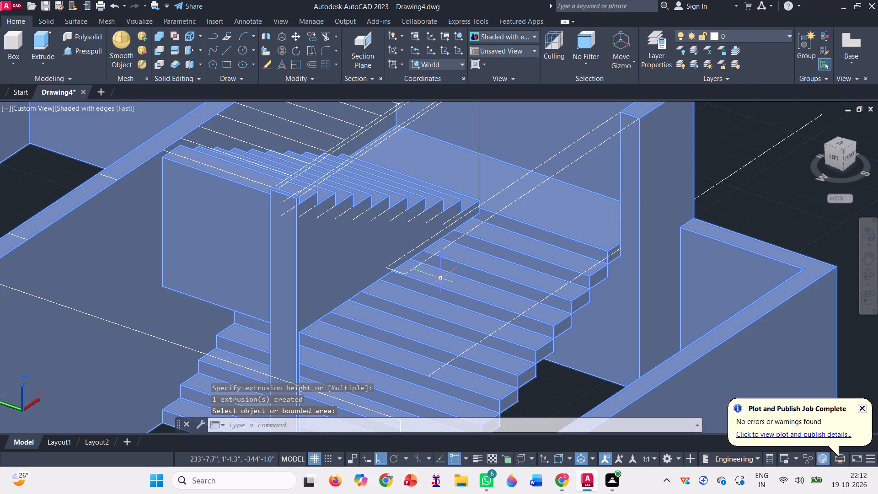
pyautogui.press('Return')
pyautogui.scroll(3, 282, 217)
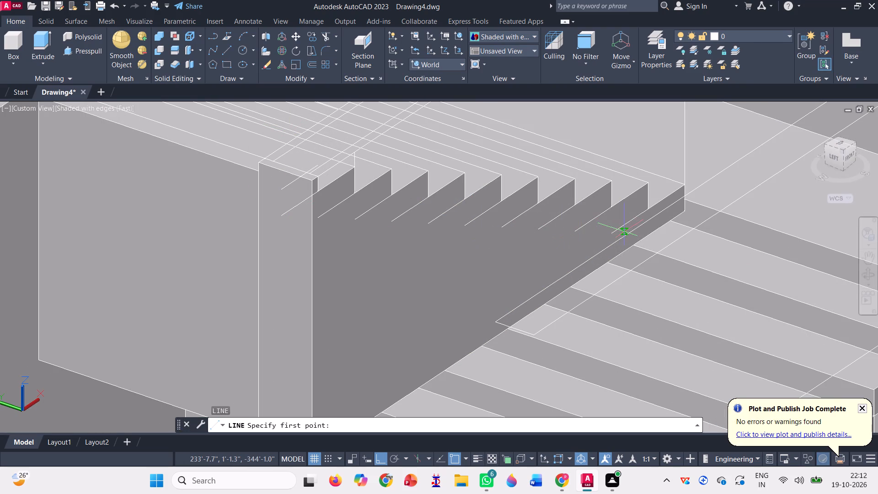
pyautogui.scroll(3, 609, 230)
pyautogui.scroll(-1, 622, 224)
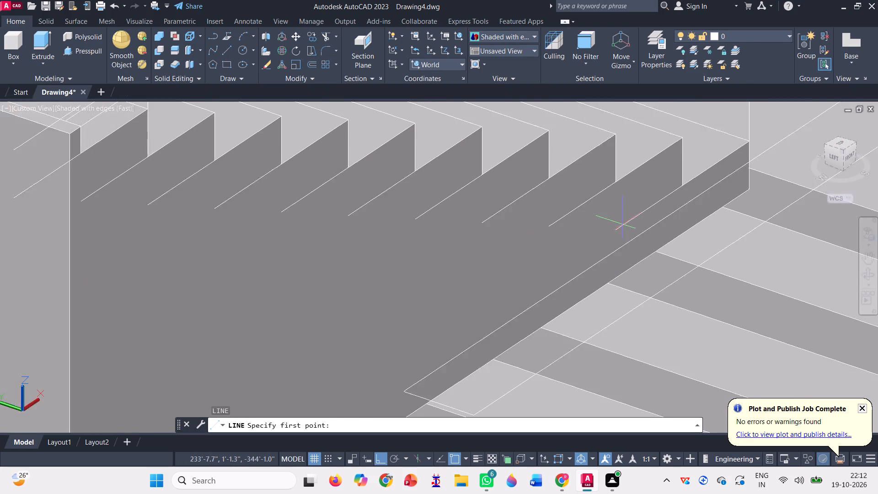
pyautogui.scroll(-1, 622, 224)
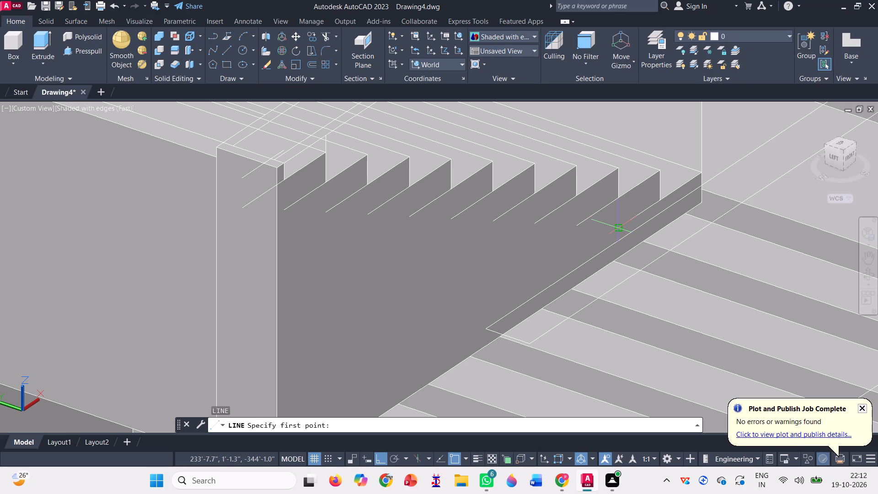
pyautogui.click(619, 229)
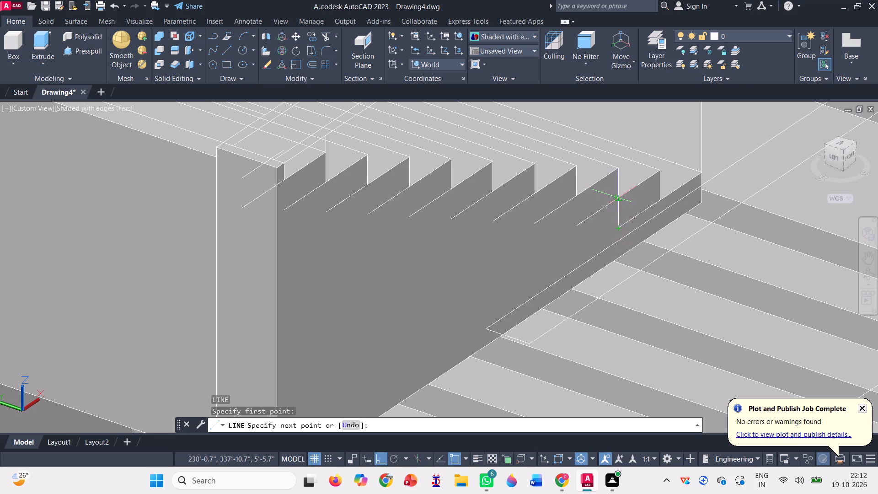
pyautogui.click(620, 194)
pyautogui.click(577, 225)
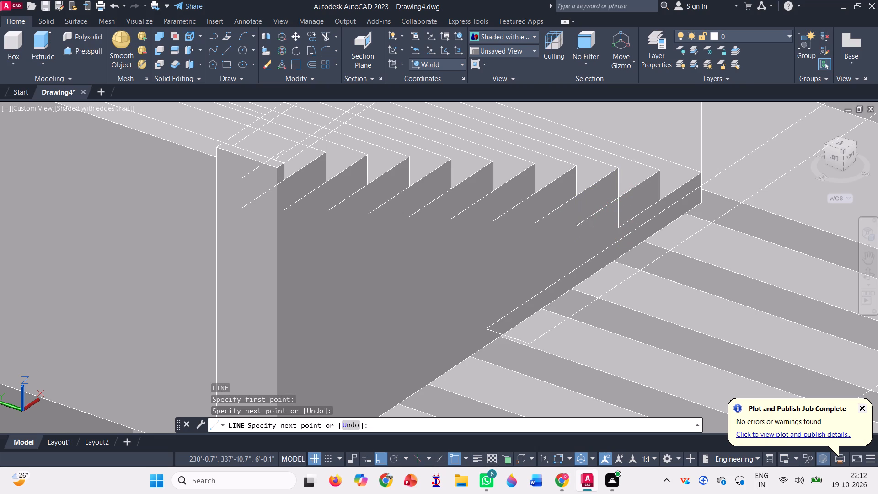
pyautogui.click(578, 195)
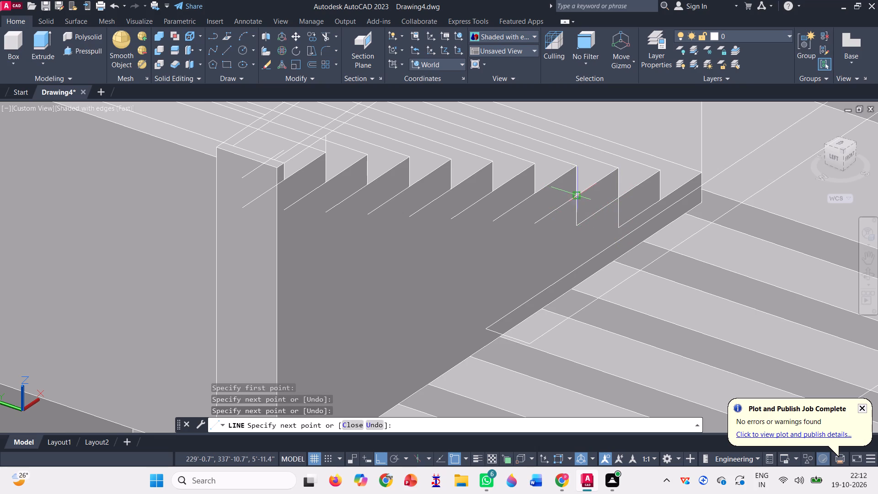
pyautogui.click(535, 224)
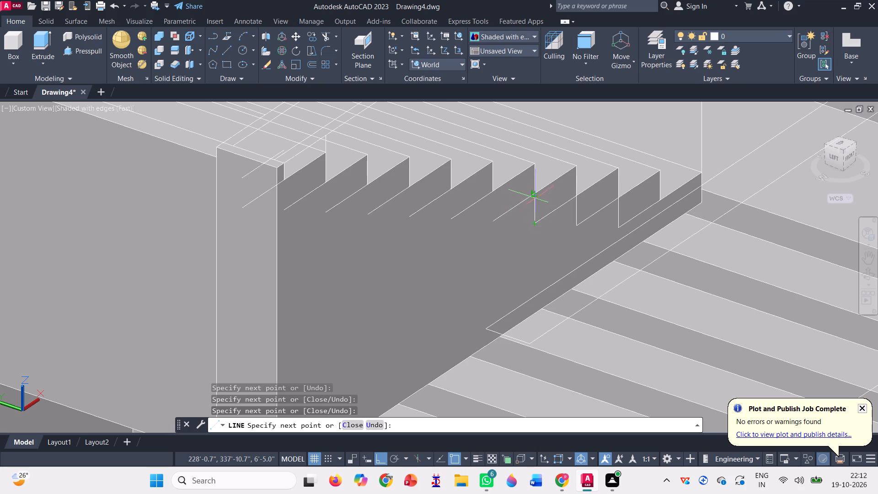
pyautogui.click(535, 195)
pyautogui.click(494, 220)
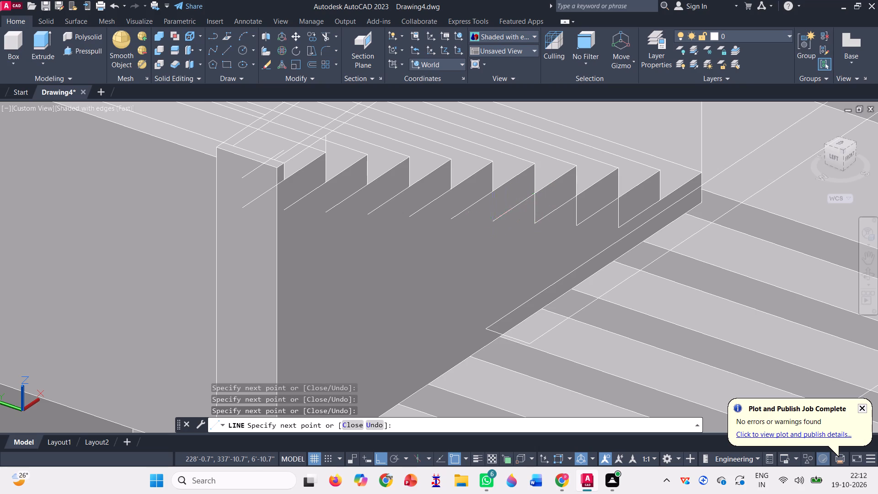
pyautogui.click(492, 192)
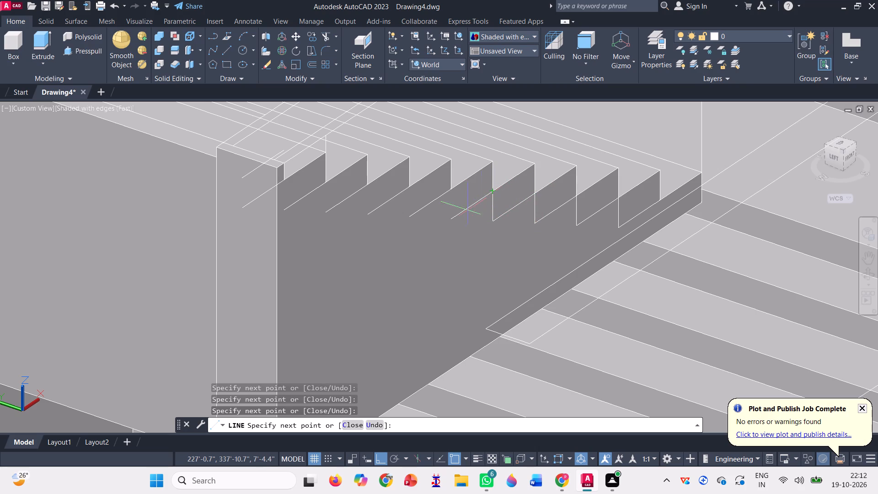
pyautogui.click(450, 218)
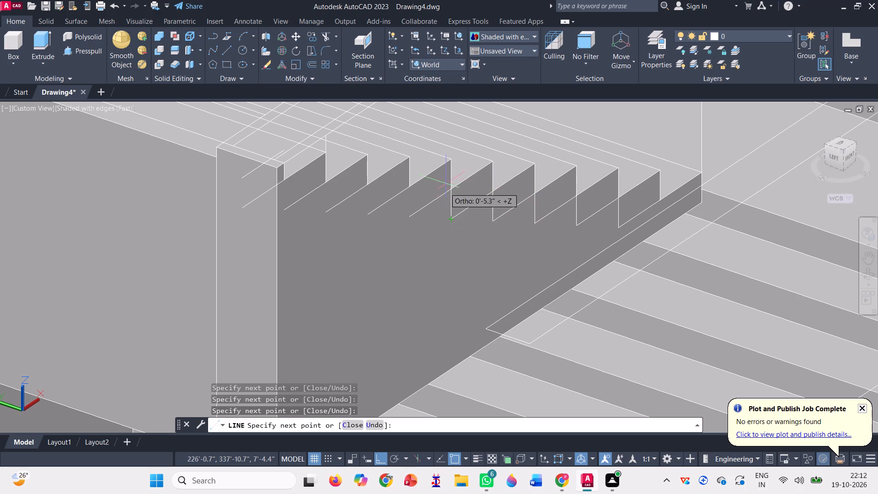
pyautogui.click(450, 191)
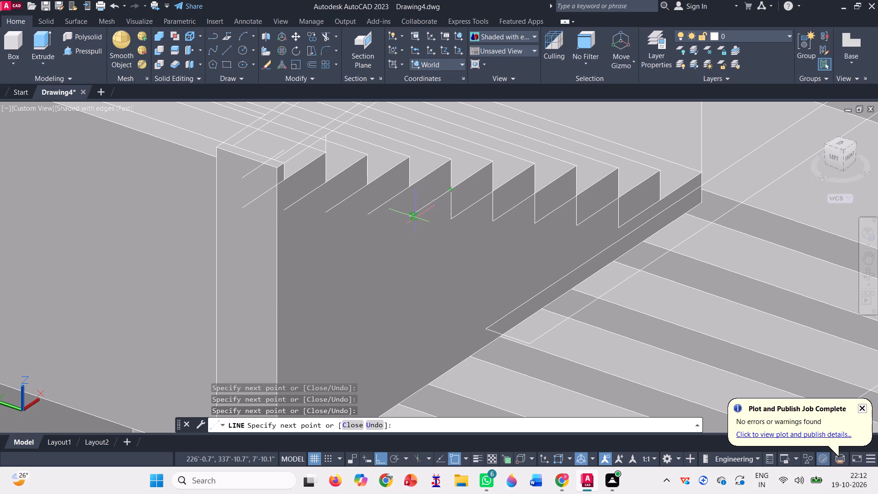
pyautogui.click(412, 215)
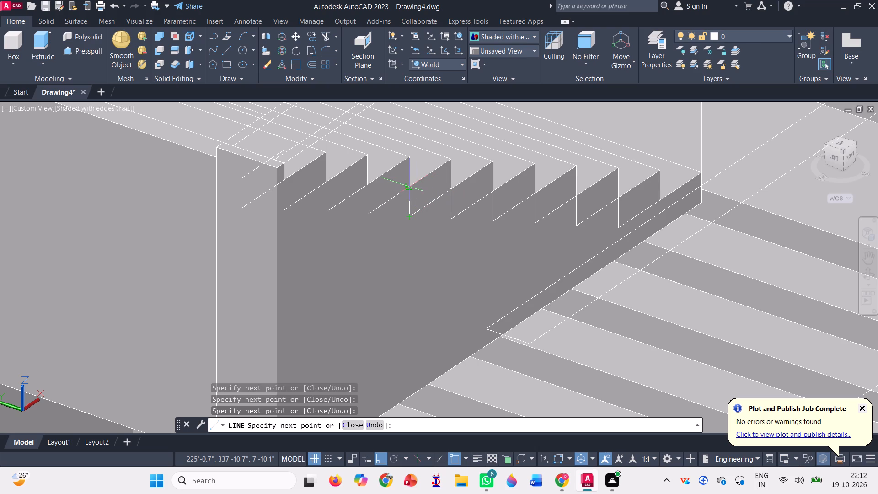
pyautogui.click(407, 186)
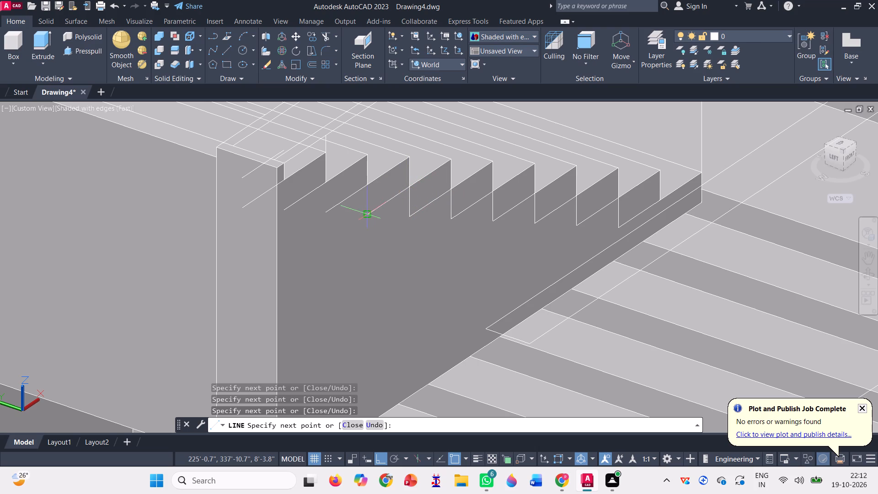
pyautogui.click(365, 211)
pyautogui.click(368, 180)
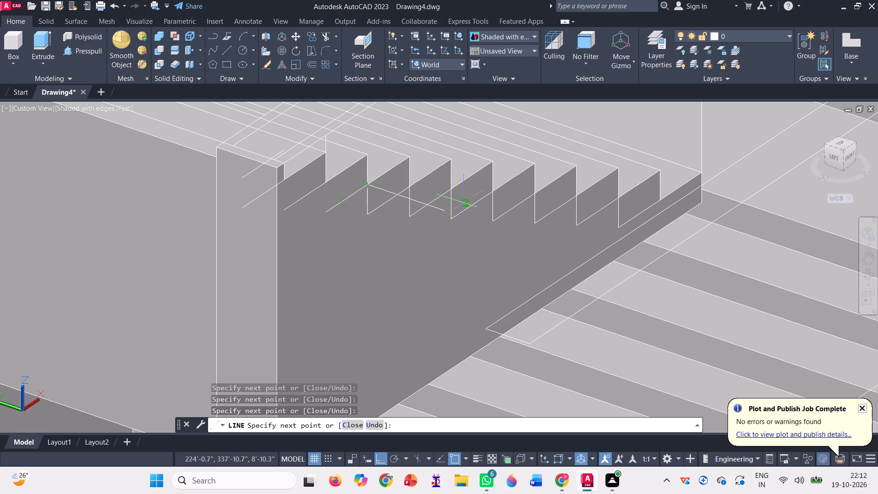
pyautogui.click(328, 212)
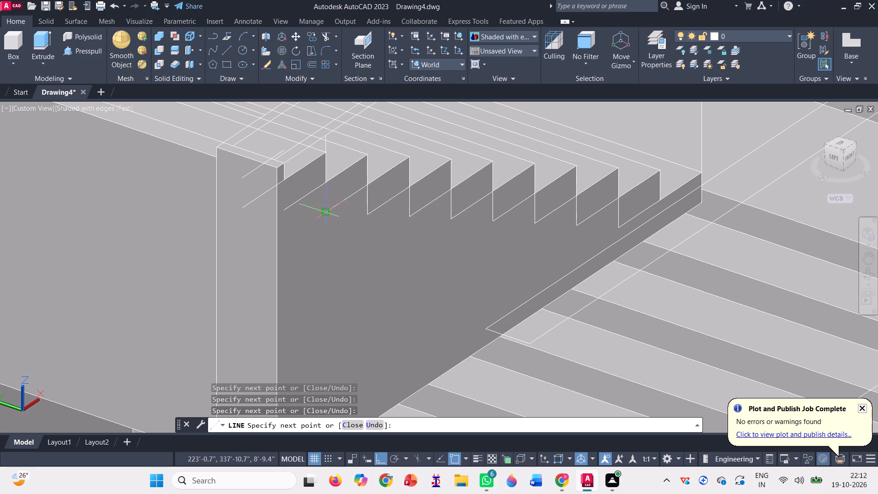
pyautogui.click(326, 182)
pyautogui.click(278, 213)
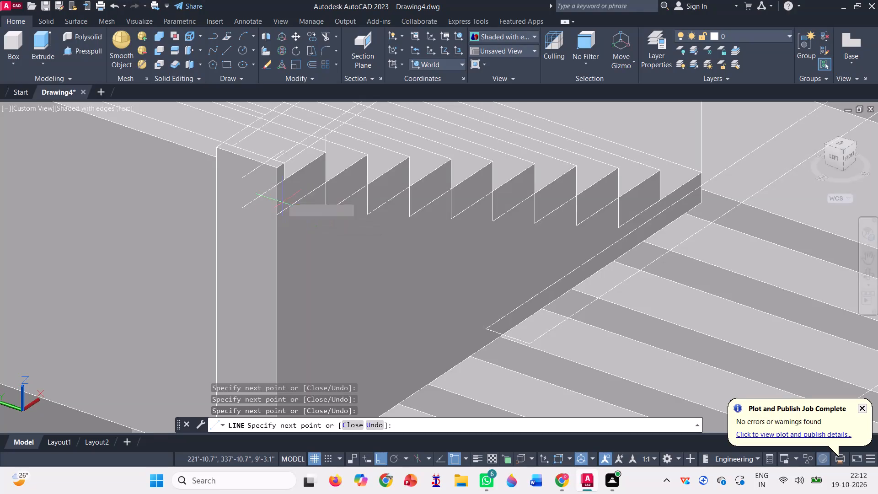
pyautogui.scroll(-1, 276, 226)
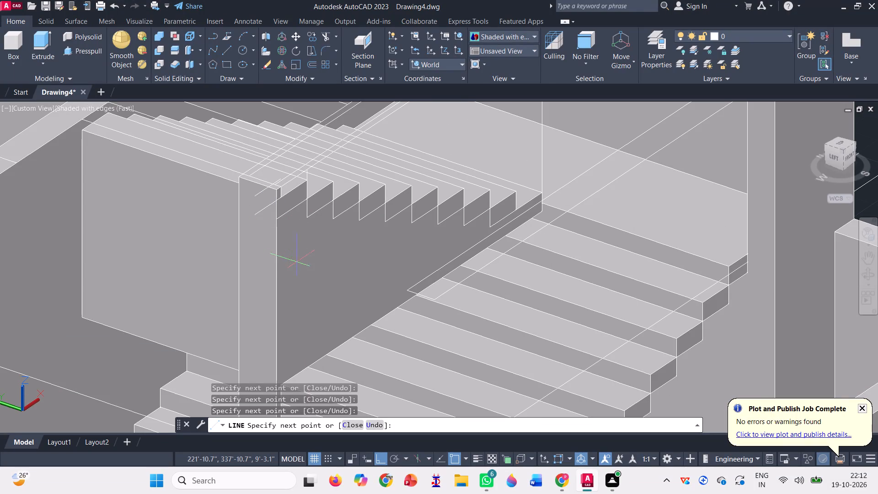
pyautogui.press('space')
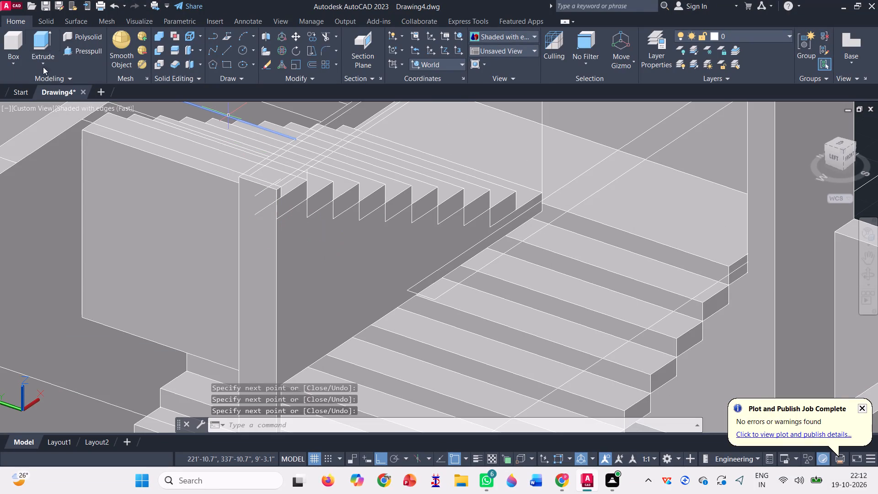
# Presspull the side area below the new stepped line across to the opposite wall, cutting the solid mass from under the upper flight.
pyautogui.click(72, 48)
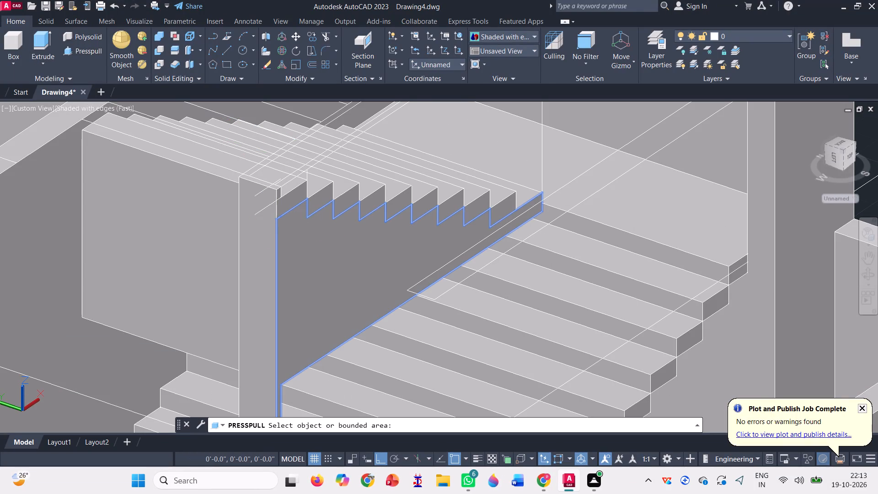
pyautogui.click(335, 292)
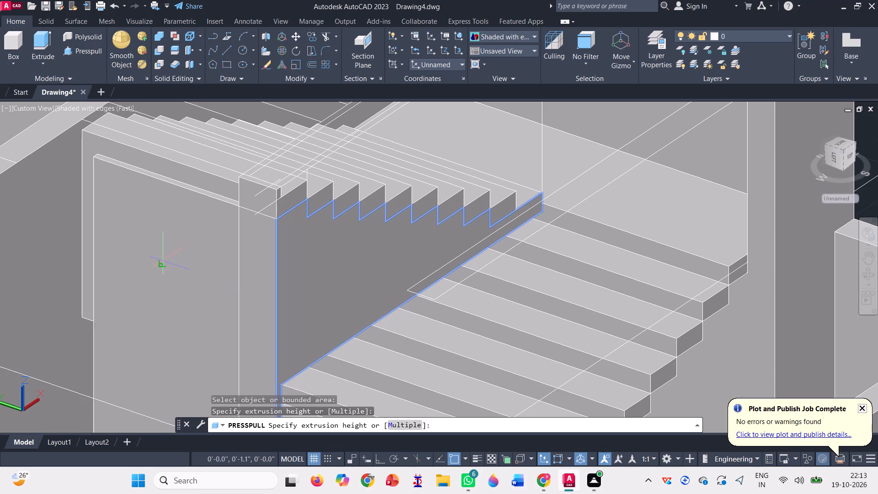
pyautogui.scroll(3, 69, 157)
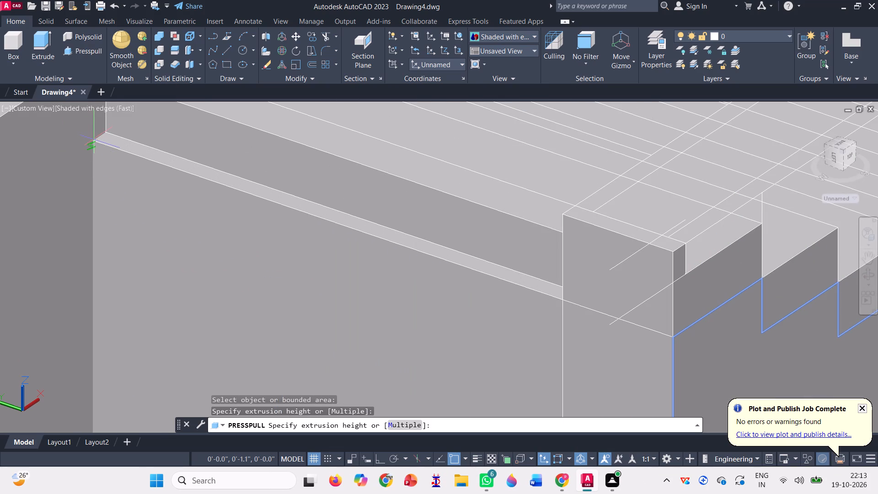
pyautogui.scroll(2, 94, 139)
pyautogui.scroll(-2, 119, 174)
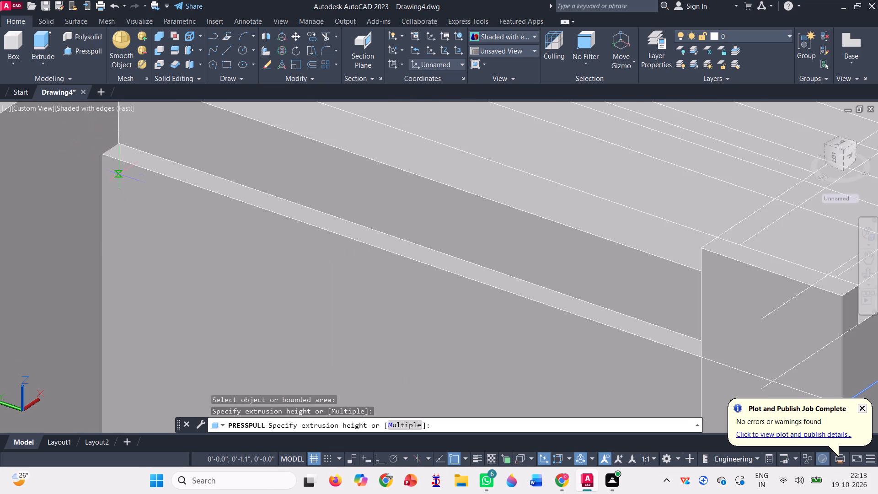
pyautogui.scroll(-2, 116, 165)
pyautogui.scroll(3, 108, 124)
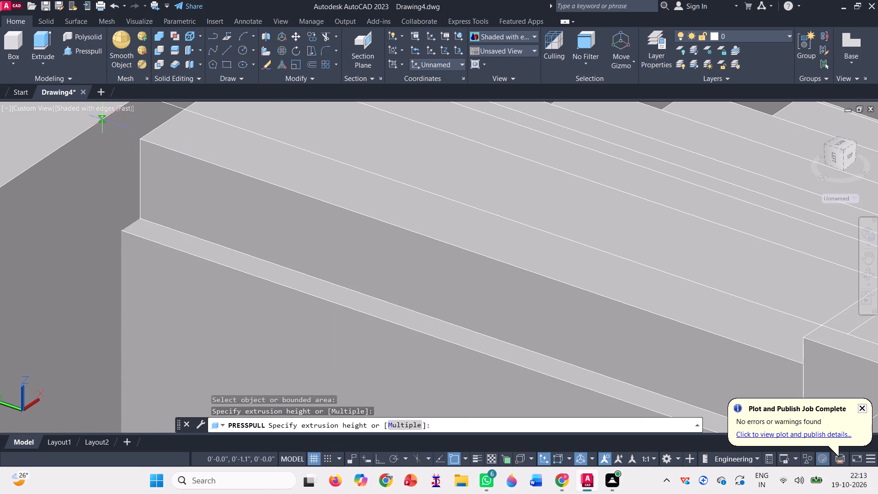
pyautogui.click(103, 121)
pyautogui.scroll(-6, 150, 171)
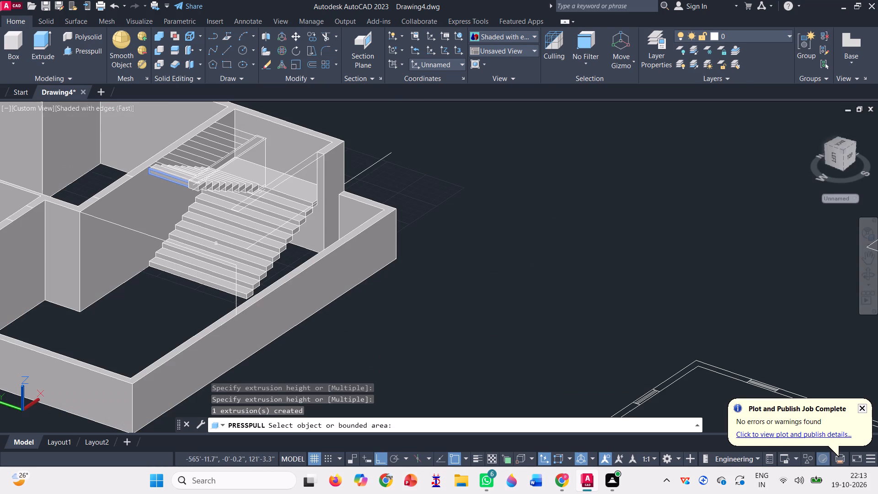
pyautogui.click(870, 275)
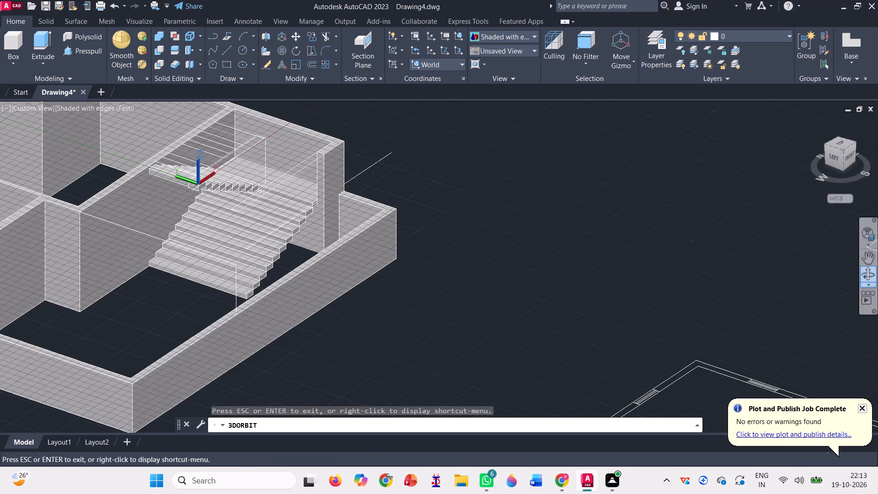
pyautogui.moveTo(502, 312); pyautogui.dragTo(568, 305)
pyautogui.scroll(3, 186, 376)
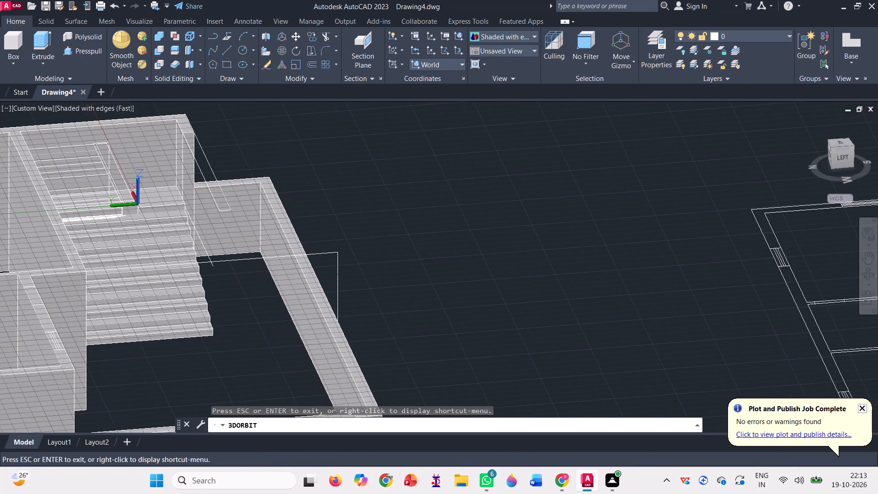
pyautogui.moveTo(373, 310); pyautogui.dragTo(332, 315)
pyautogui.press('Escape')
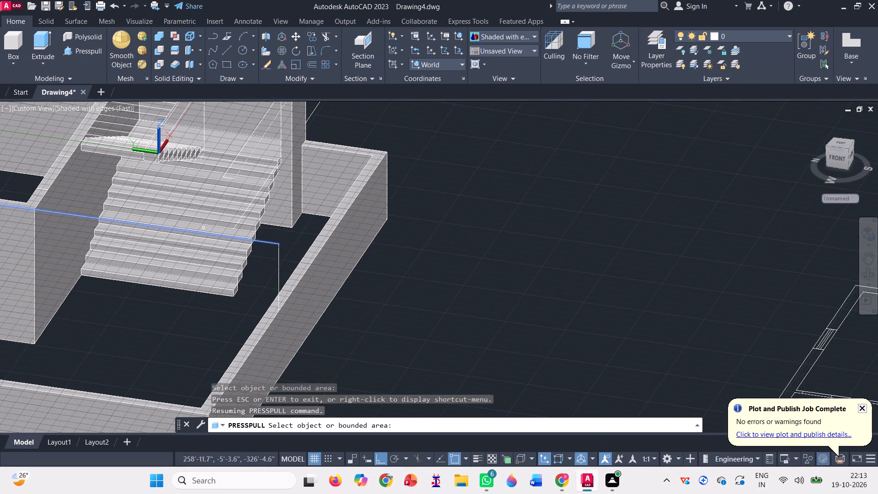
pyautogui.scroll(2, 142, 182)
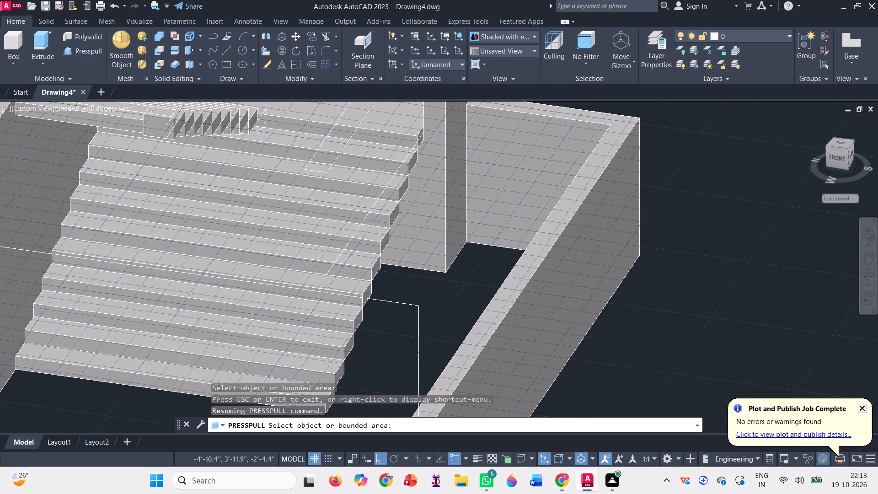
pyautogui.press('Escape')
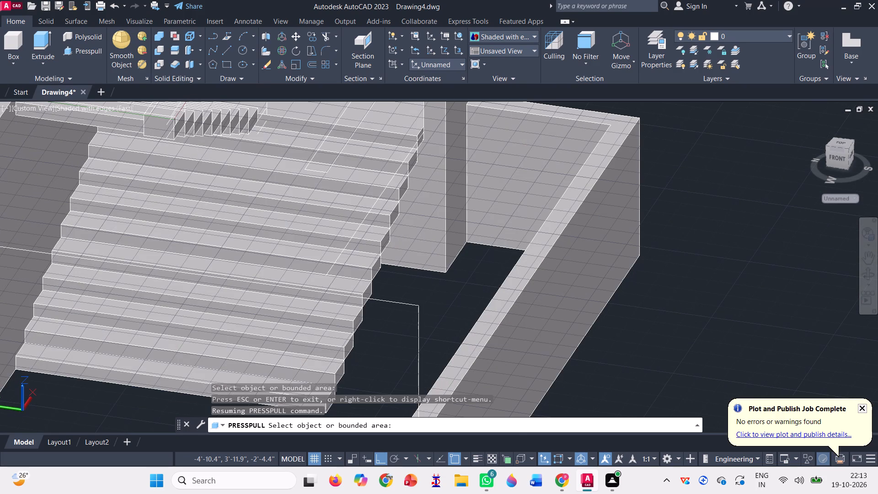
pyautogui.press('Escape')
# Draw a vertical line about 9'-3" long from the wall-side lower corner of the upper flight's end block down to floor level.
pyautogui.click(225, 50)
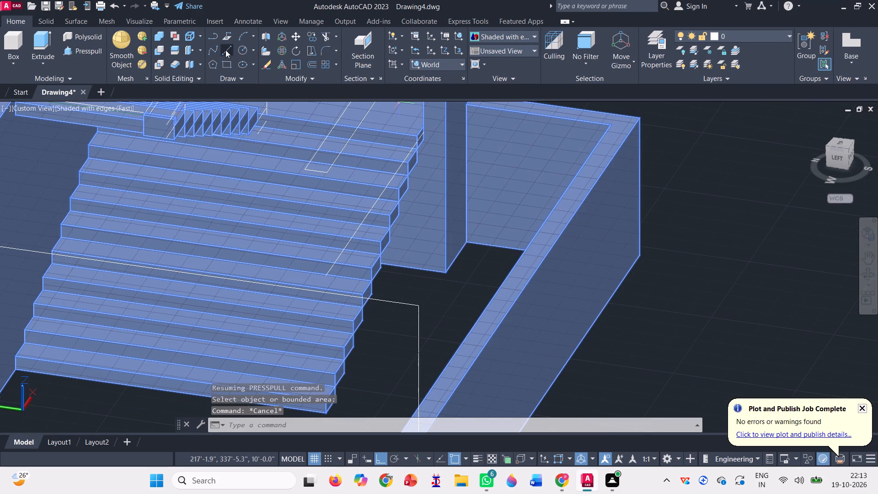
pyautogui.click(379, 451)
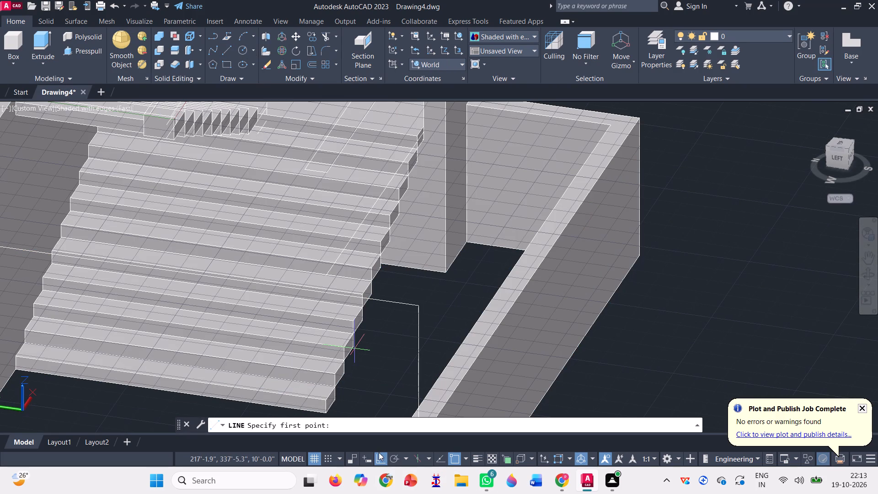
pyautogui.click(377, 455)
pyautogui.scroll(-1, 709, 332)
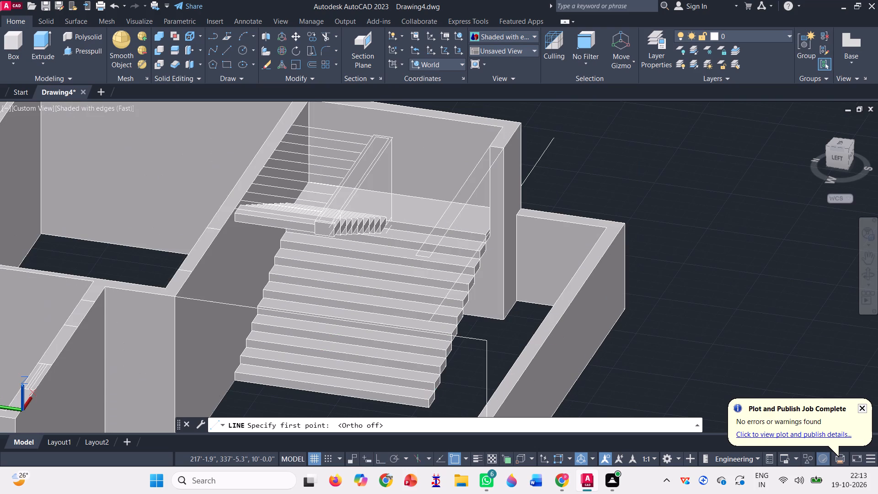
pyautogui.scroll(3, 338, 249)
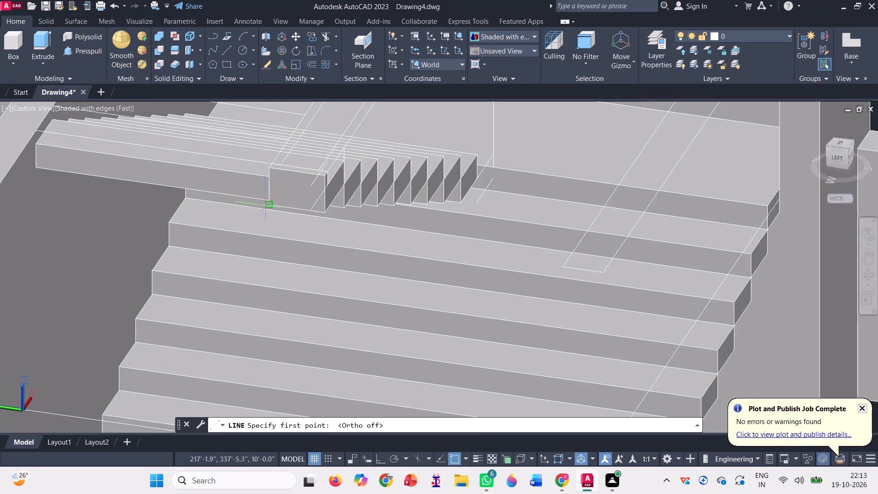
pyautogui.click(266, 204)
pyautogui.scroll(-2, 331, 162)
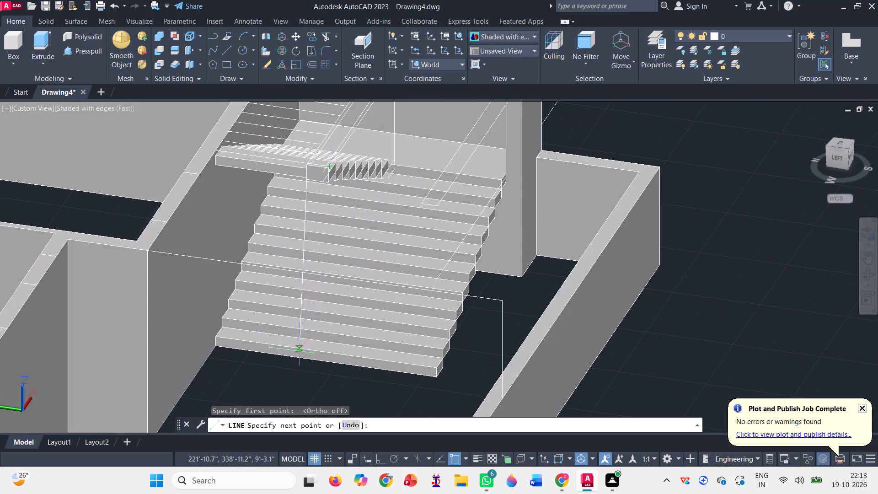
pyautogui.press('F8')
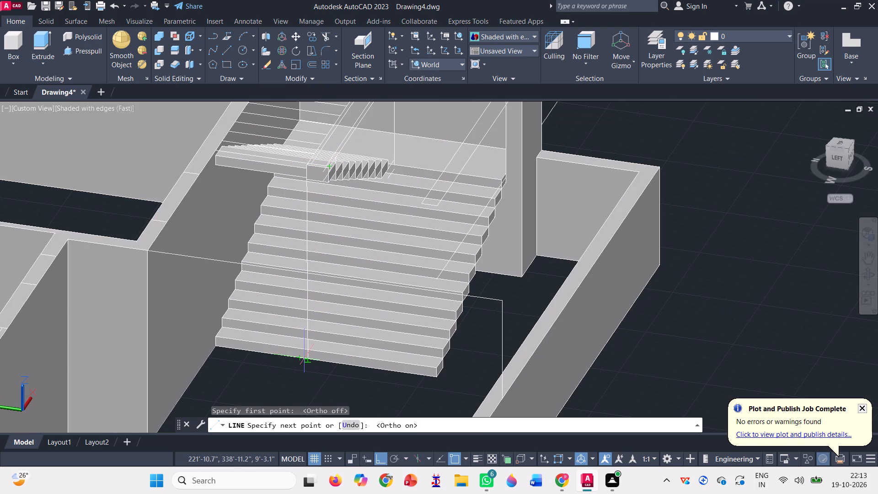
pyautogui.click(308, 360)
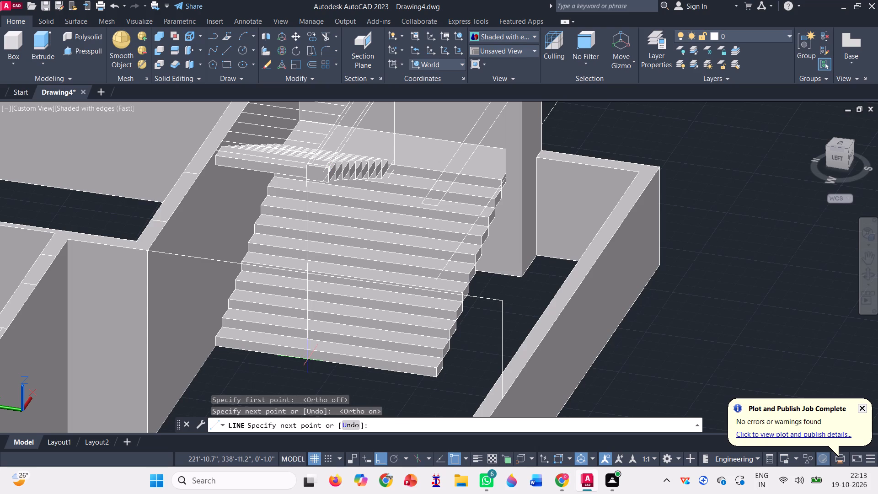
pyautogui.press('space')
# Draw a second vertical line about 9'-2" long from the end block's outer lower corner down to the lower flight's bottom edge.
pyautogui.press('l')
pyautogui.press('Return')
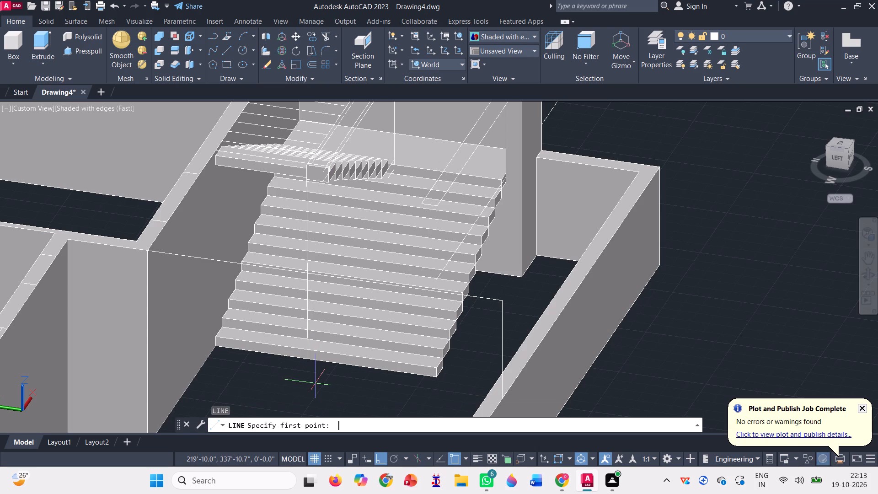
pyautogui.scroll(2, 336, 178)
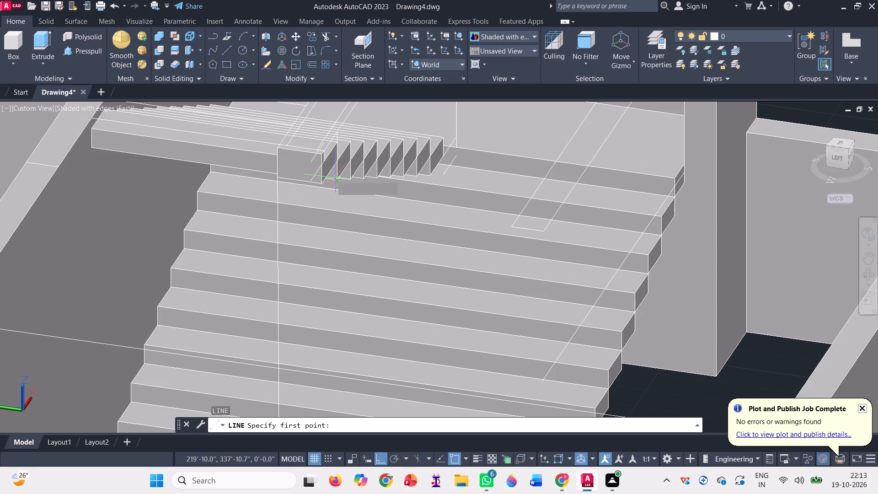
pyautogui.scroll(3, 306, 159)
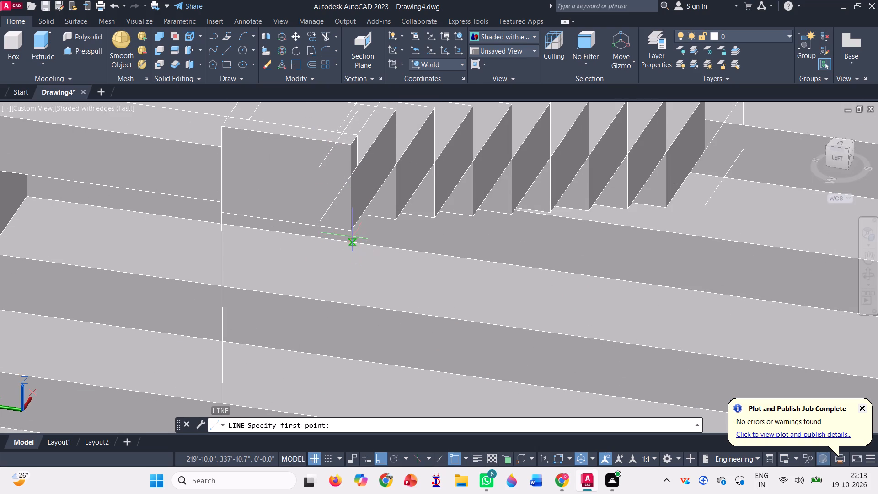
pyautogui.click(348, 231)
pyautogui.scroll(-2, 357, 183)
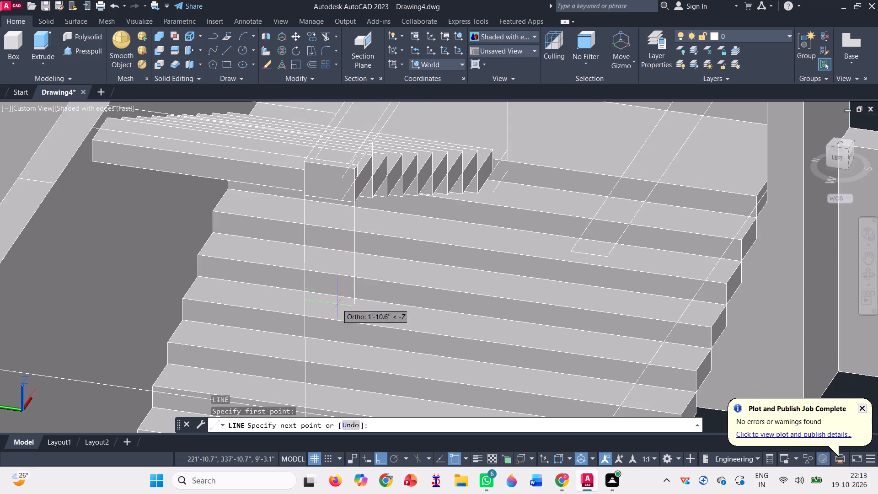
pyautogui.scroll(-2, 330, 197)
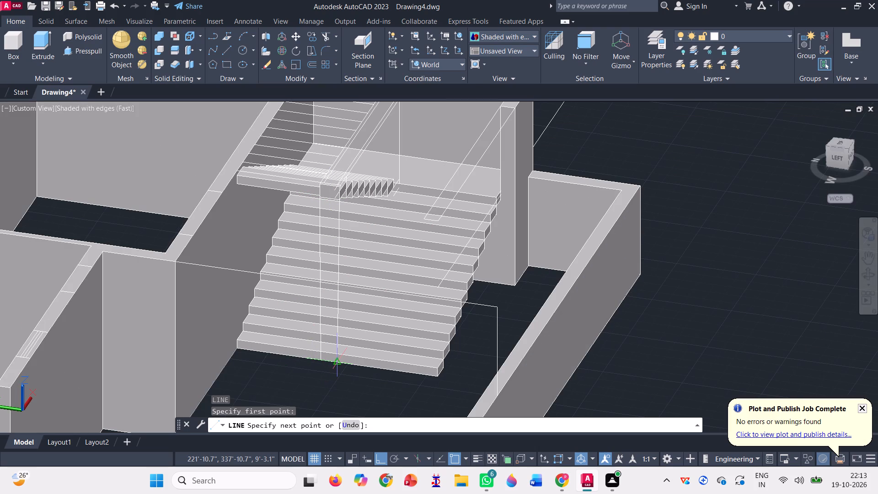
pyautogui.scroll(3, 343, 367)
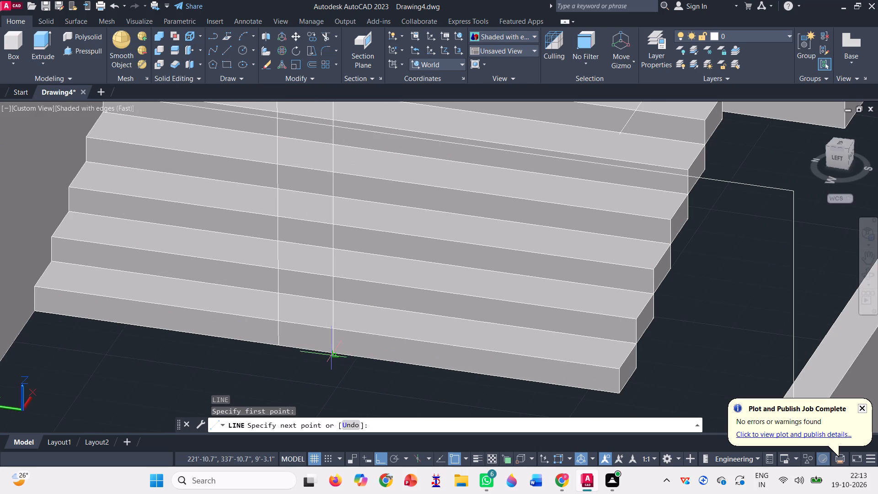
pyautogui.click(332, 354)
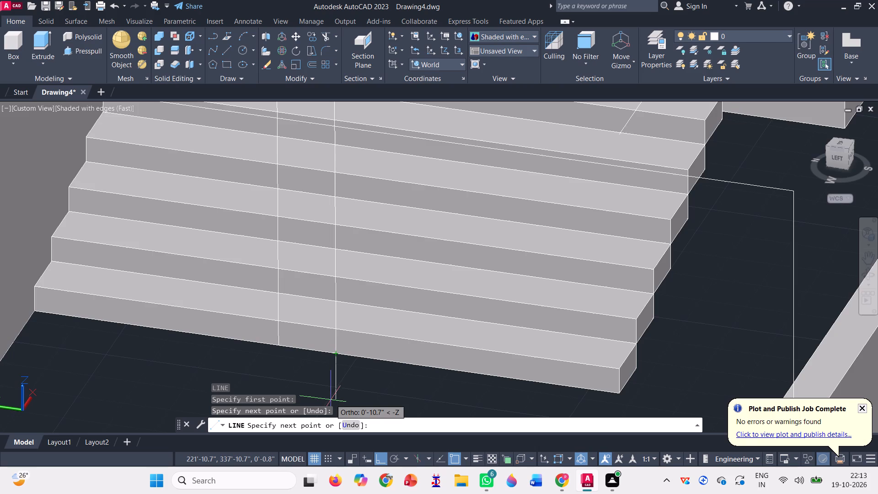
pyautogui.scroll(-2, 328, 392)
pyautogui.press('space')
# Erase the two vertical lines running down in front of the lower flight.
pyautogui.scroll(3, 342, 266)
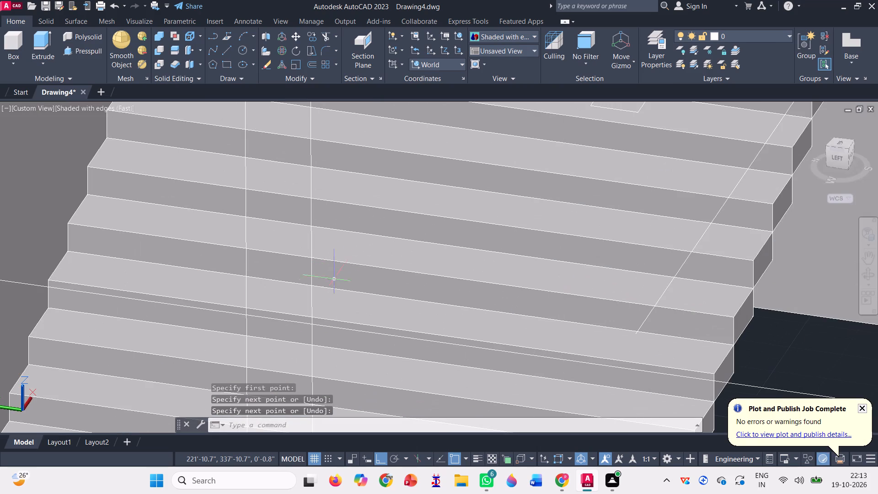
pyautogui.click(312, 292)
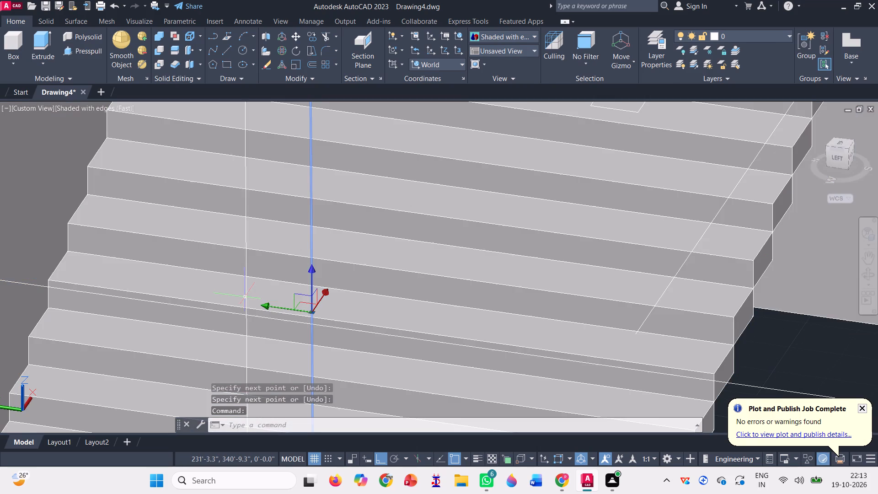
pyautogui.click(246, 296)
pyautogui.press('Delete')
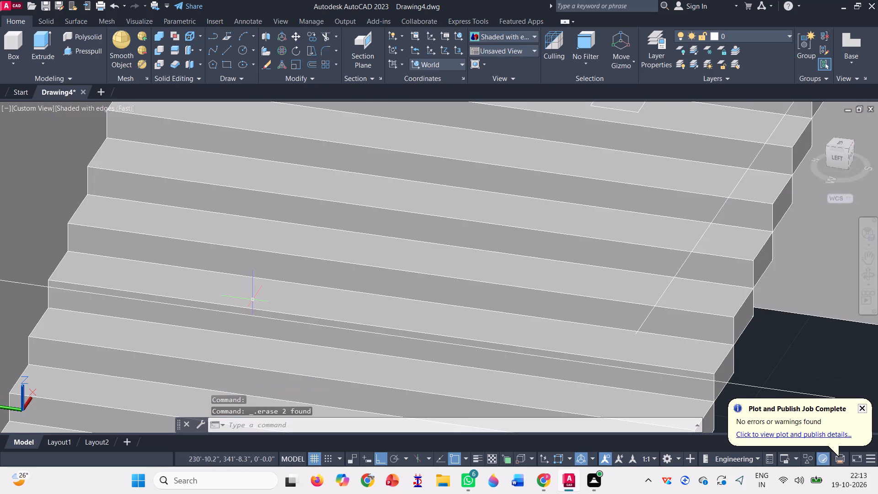
# Draw a 10' vertical line straight down from the wall-side lower corner of the upper flight's end block.
pyautogui.scroll(-2, 252, 299)
pyautogui.scroll(-1, 294, 267)
pyautogui.press('l')
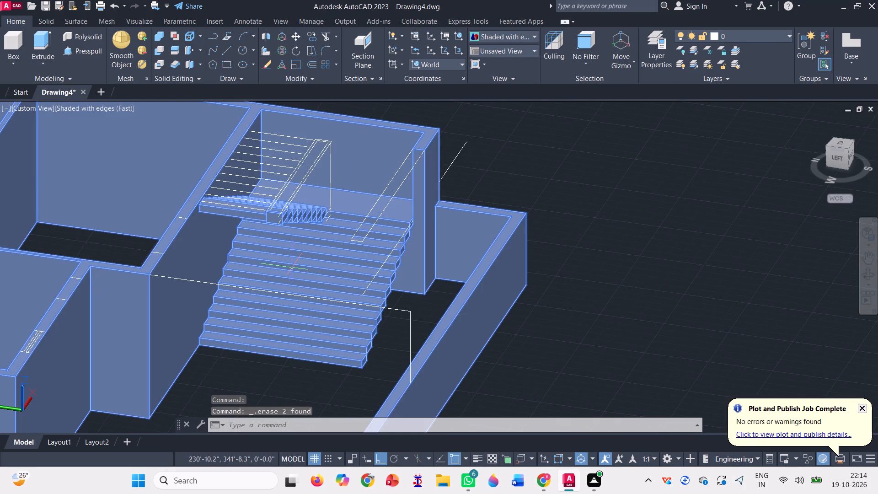
pyautogui.press('Return')
pyautogui.scroll(2, 273, 161)
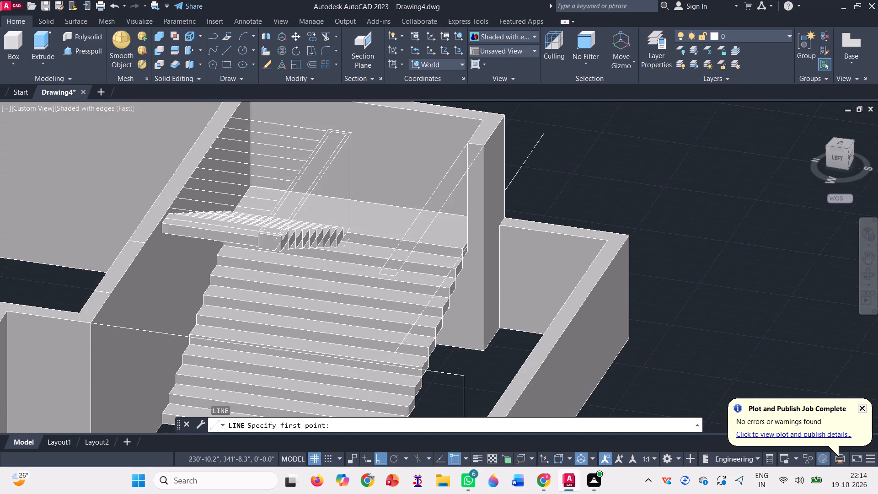
pyautogui.scroll(3, 268, 347)
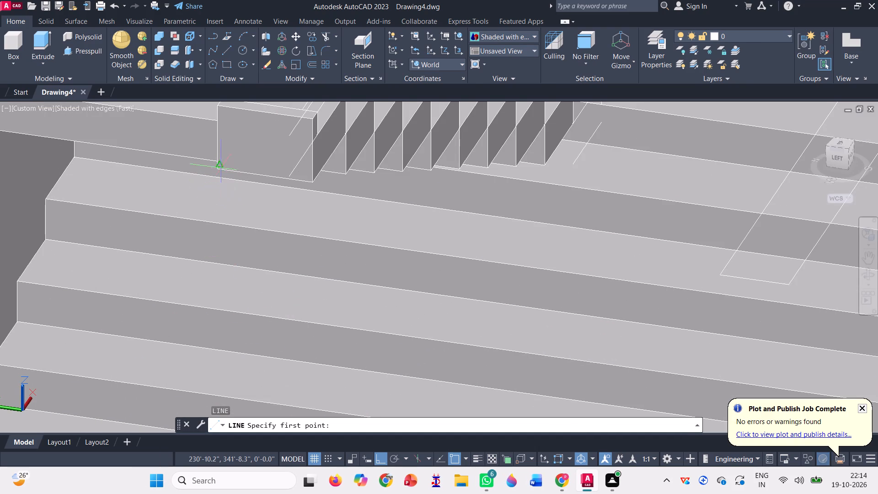
pyautogui.click(216, 166)
pyautogui.scroll(-3, 282, 171)
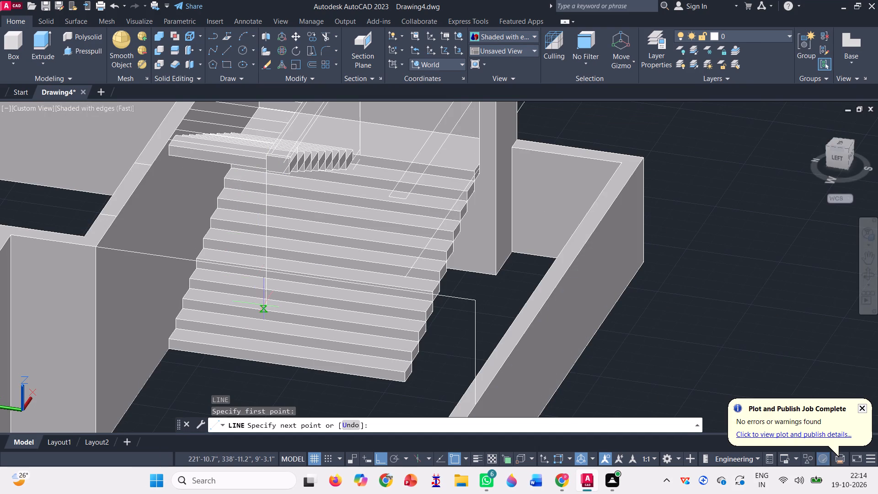
pyautogui.press('F8')
pyautogui.press('F8')
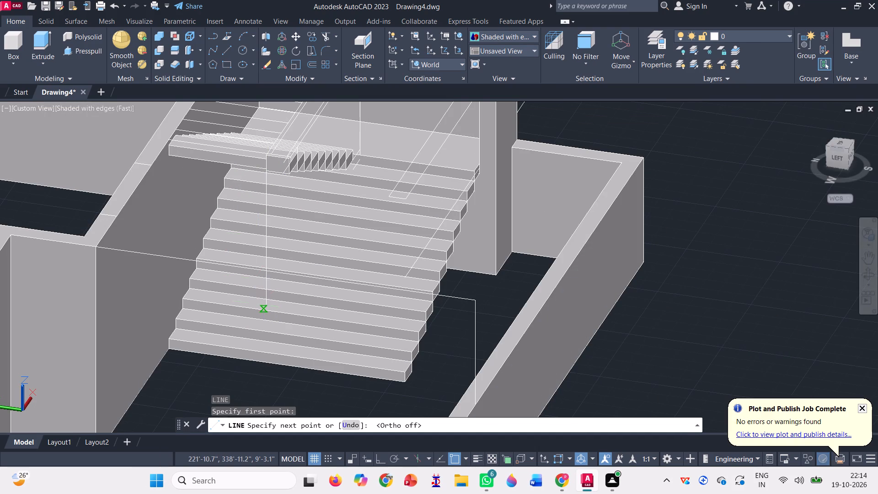
pyautogui.write("10'")
pyautogui.press('Return')
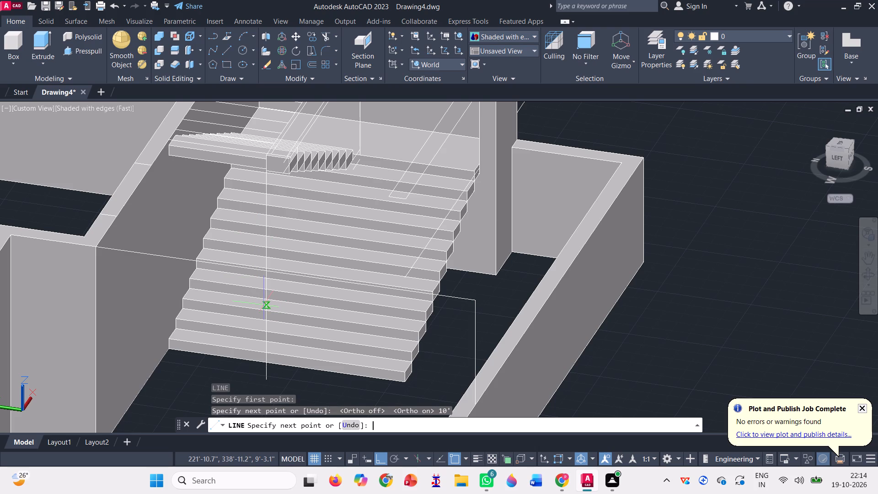
pyautogui.press('space')
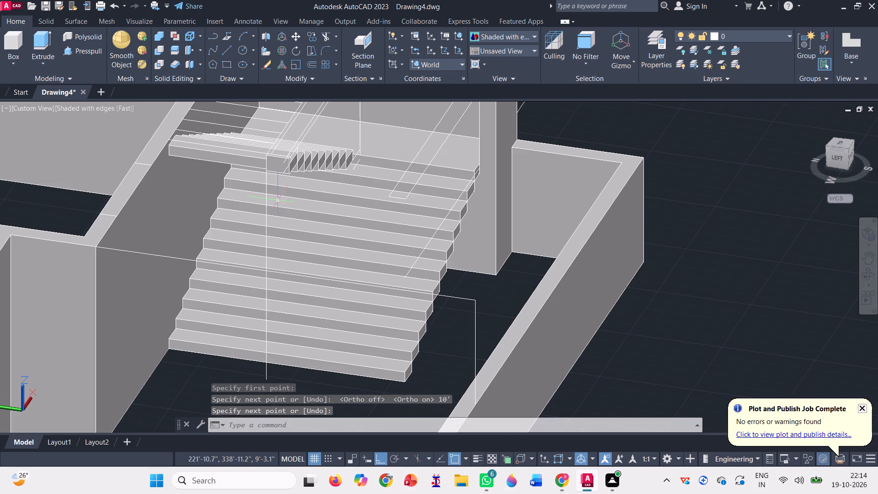
# Draw another 10' vertical line straight down from the outer lower corner of the upper flight's end block.
pyautogui.press('l')
pyautogui.press('Return')
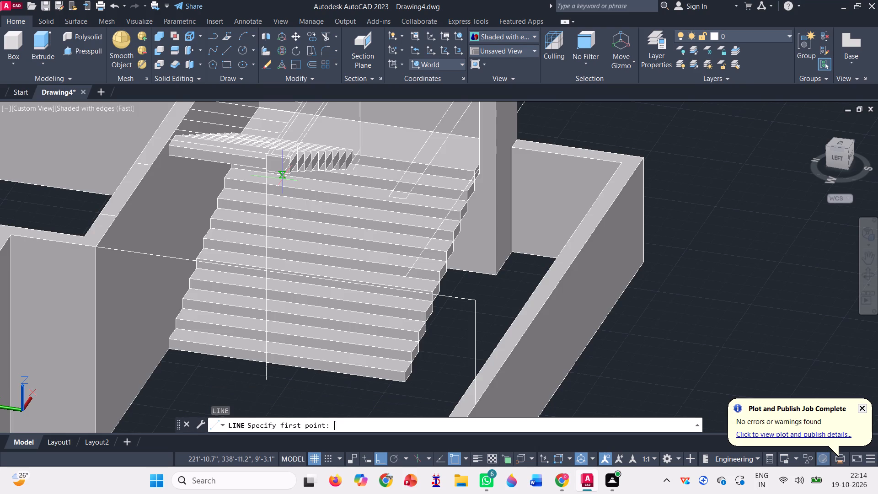
pyautogui.scroll(4, 281, 154)
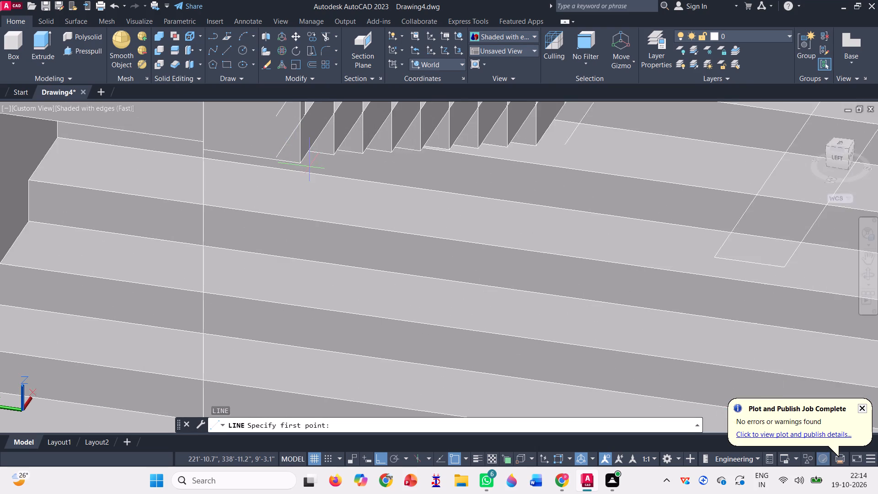
pyautogui.scroll(1, 309, 166)
pyautogui.click(298, 158)
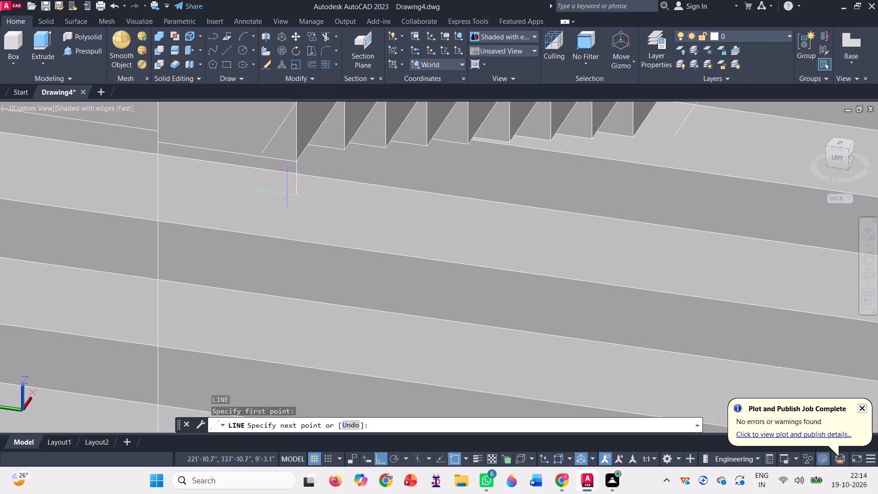
pyautogui.scroll(-4, 318, 161)
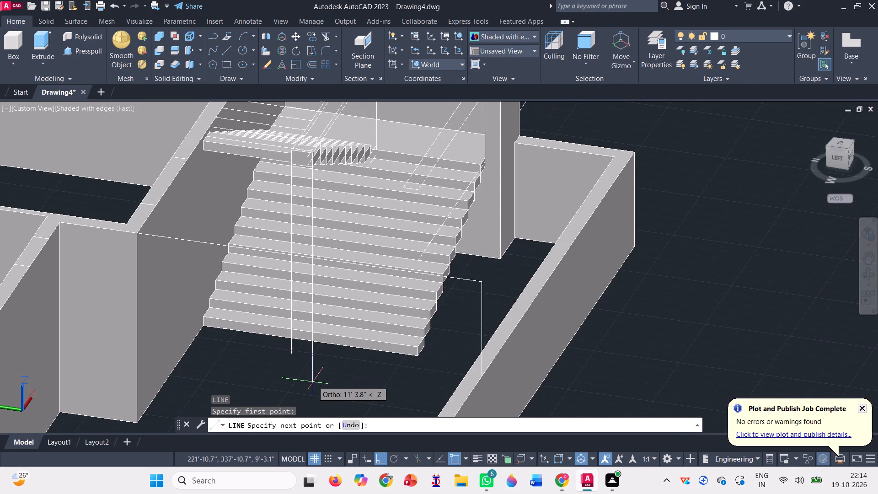
pyautogui.write("10'")
pyautogui.press('Return')
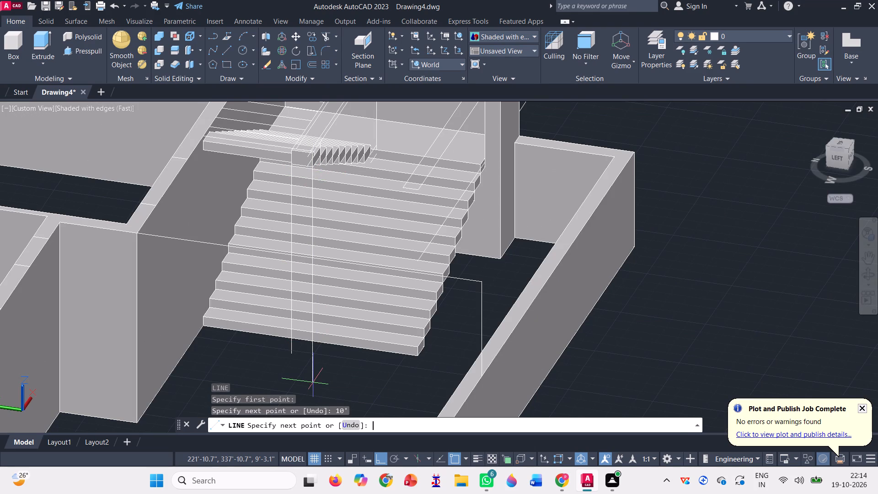
pyautogui.press('Return')
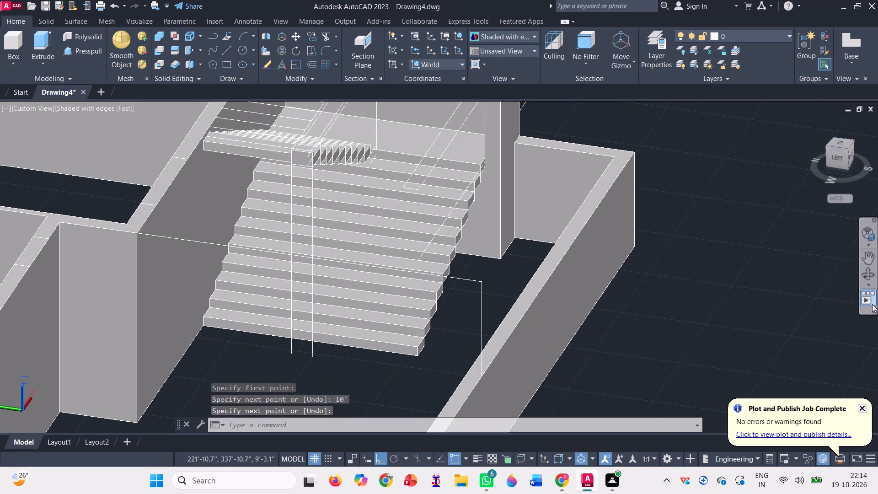
# Examine the staircase and the two vertical lines below the upper flight from several angles.
pyautogui.click(865, 280)
pyautogui.moveTo(718, 374); pyautogui.dragTo(675, 350)
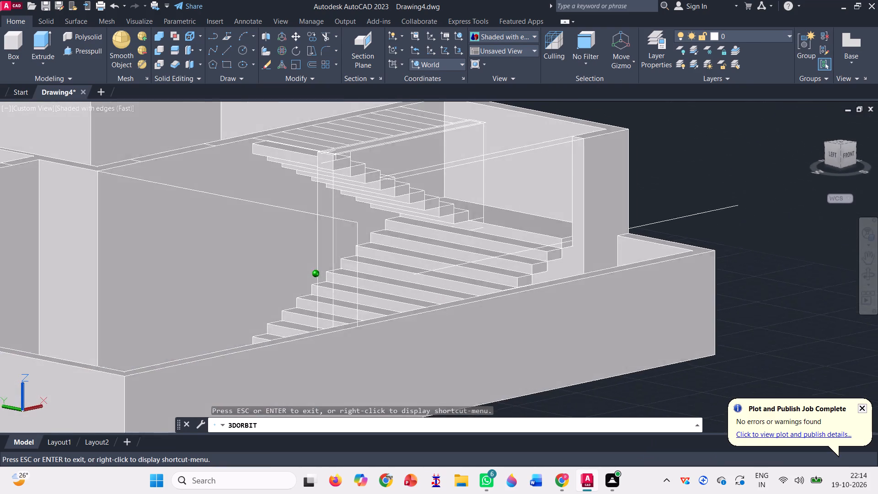
pyautogui.moveTo(675, 350); pyautogui.dragTo(661, 368)
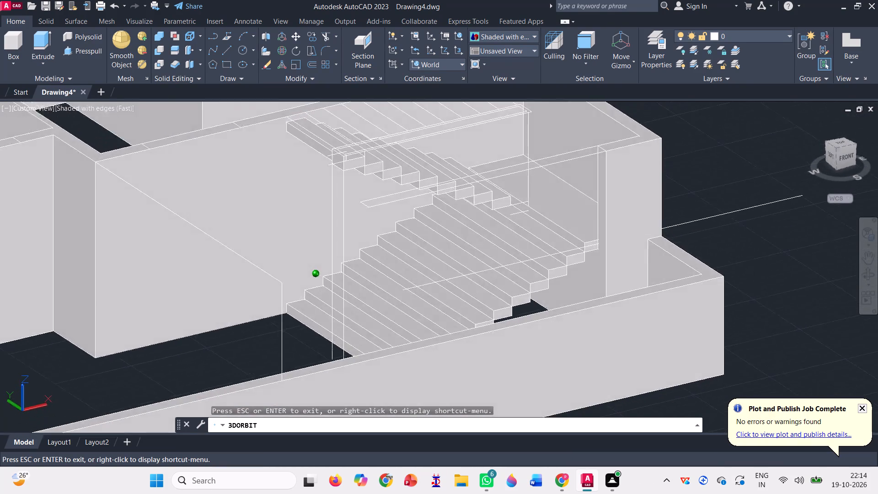
pyautogui.moveTo(661, 368); pyautogui.dragTo(713, 371)
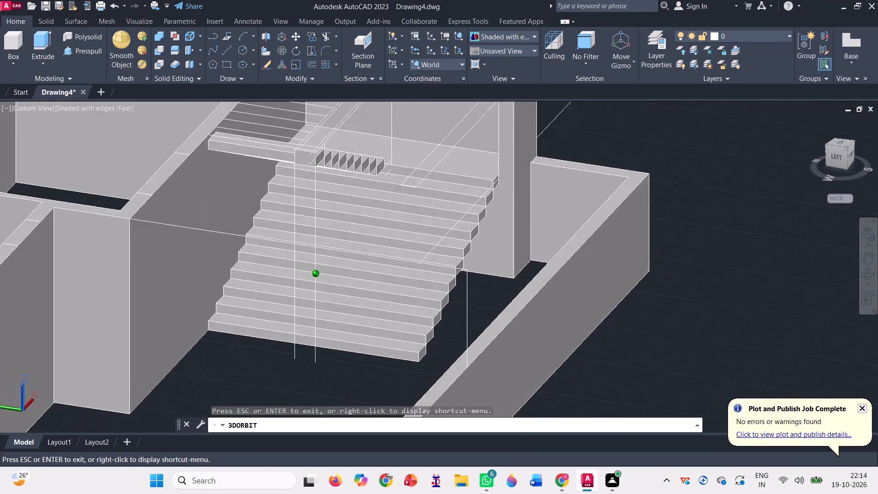
pyautogui.moveTo(713, 371); pyautogui.dragTo(708, 374)
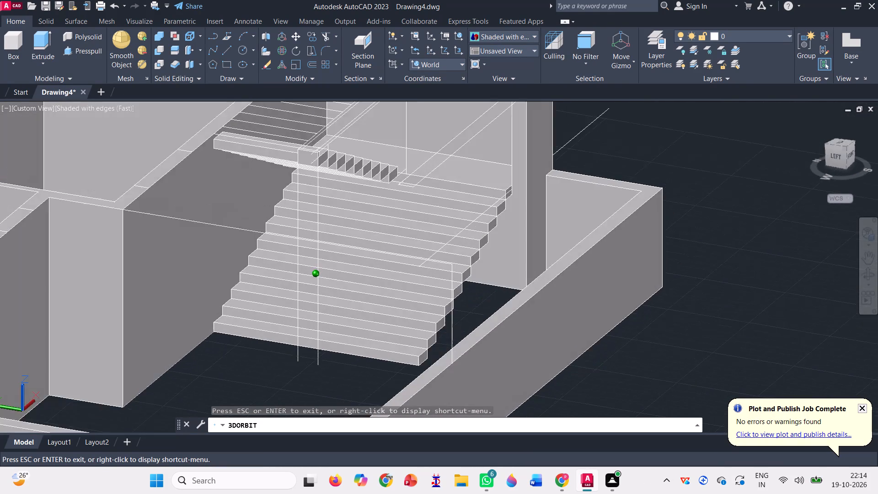
pyautogui.moveTo(708, 374); pyautogui.dragTo(710, 380)
pyautogui.scroll(-1, 410, 379)
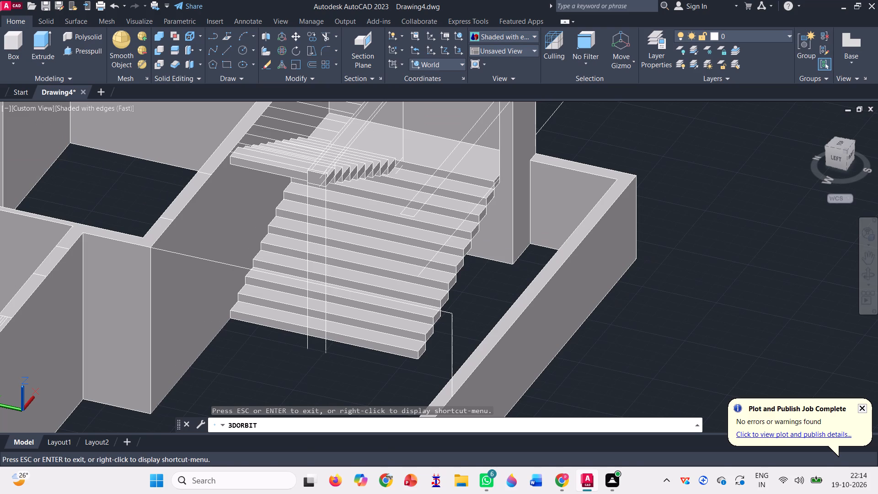
# Presspull the bottom step's riser back between the wall and the nearer vertical line, cutting away that part of the step.
pyautogui.press('Escape')
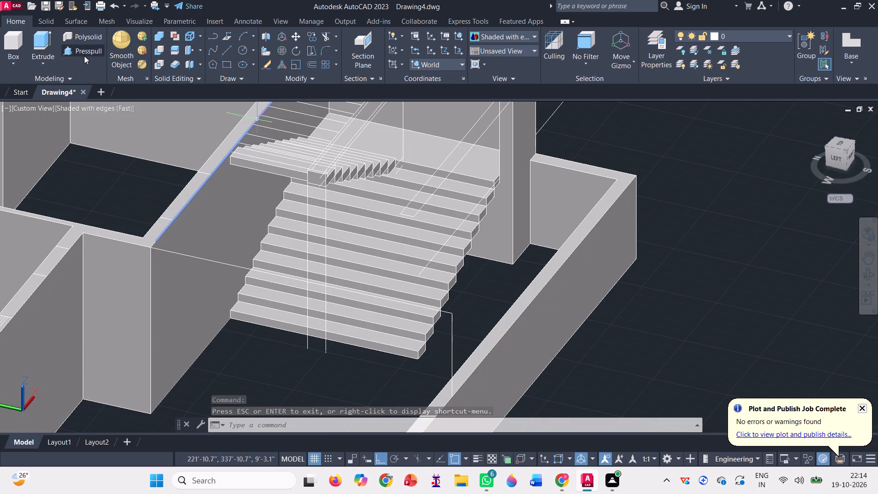
pyautogui.click(86, 49)
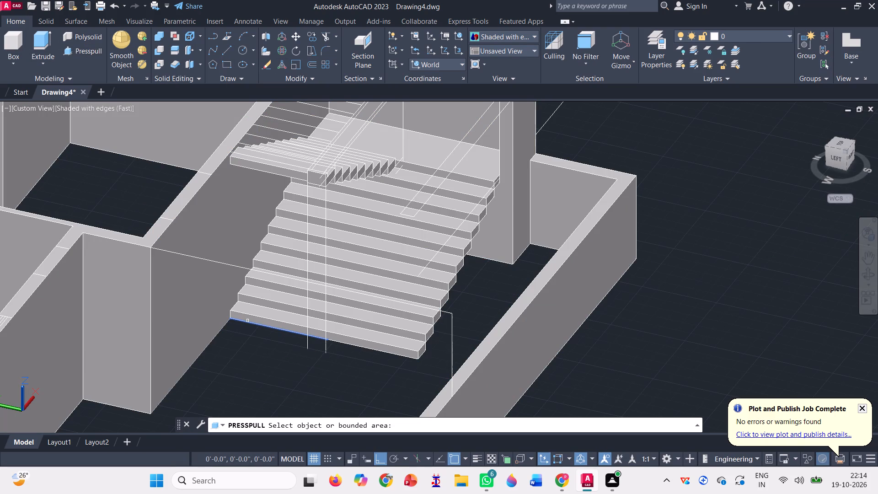
pyautogui.scroll(3, 270, 323)
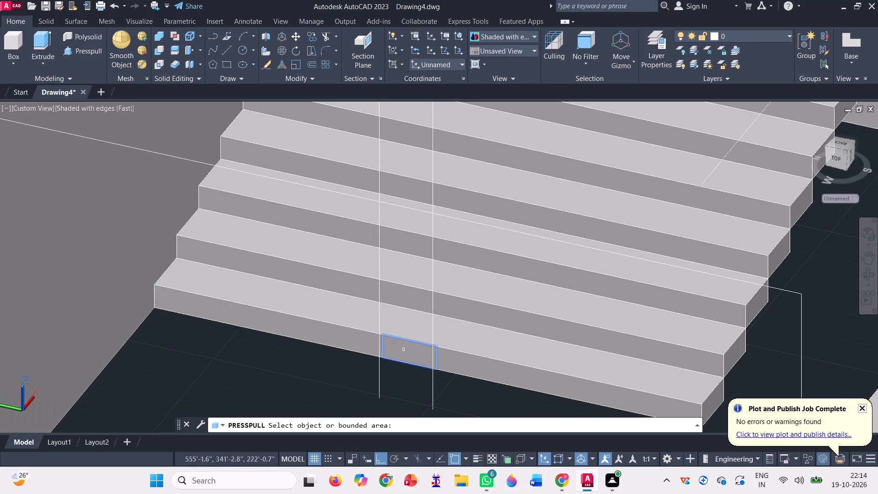
pyautogui.click(314, 326)
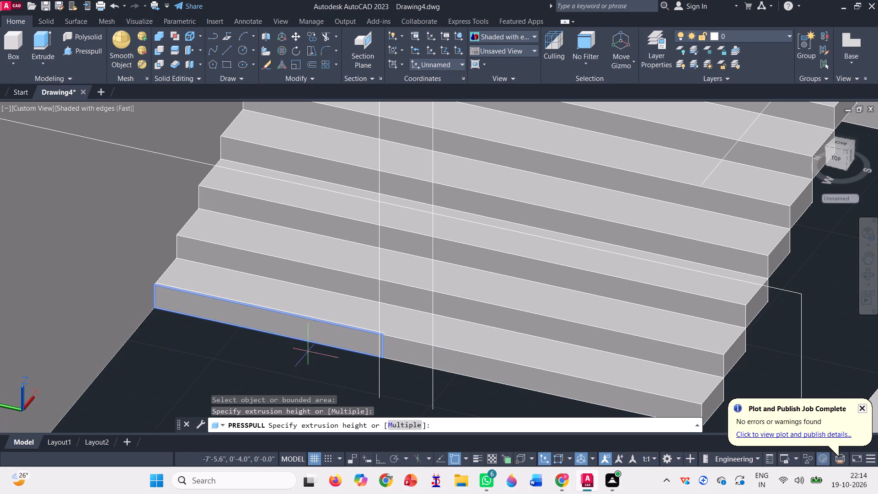
pyautogui.scroll(-3, 308, 351)
pyautogui.scroll(3, 377, 223)
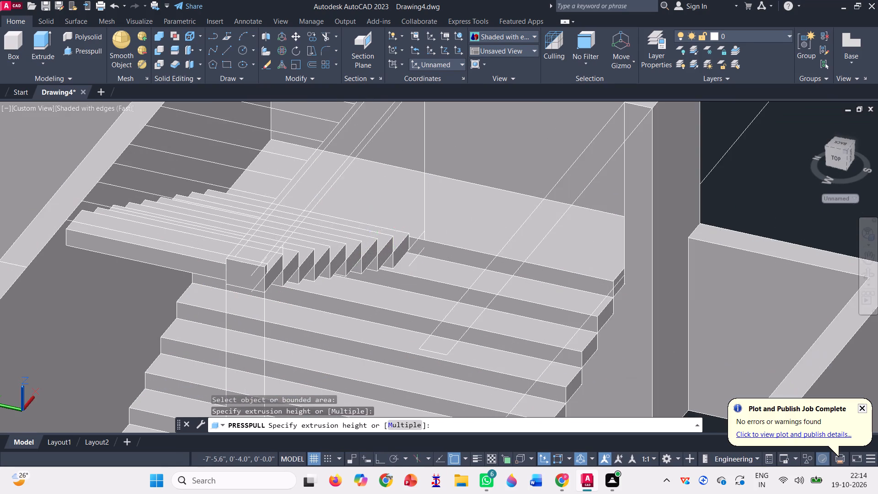
pyautogui.scroll(2, 437, 260)
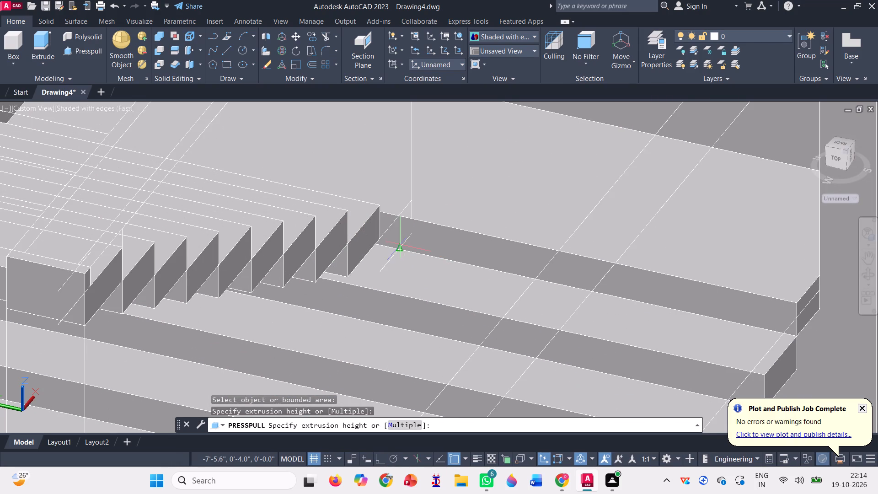
pyautogui.scroll(-2, 468, 187)
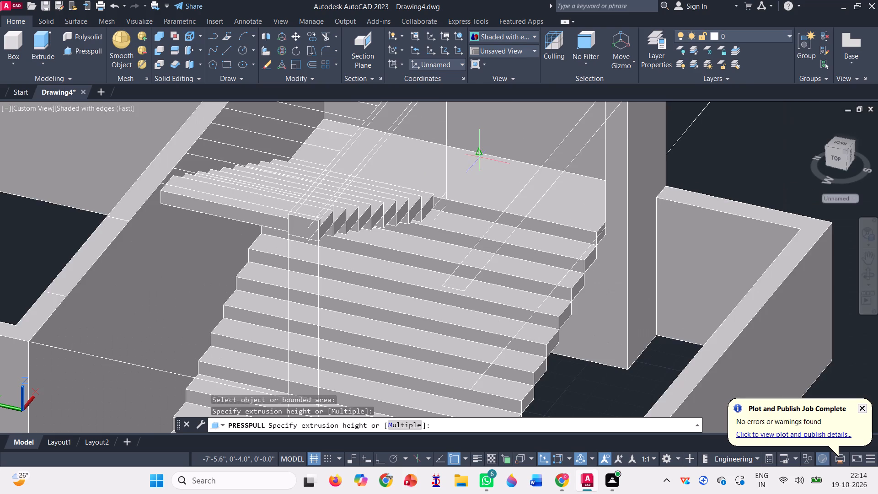
pyautogui.scroll(2, 482, 150)
pyautogui.click(476, 156)
pyautogui.scroll(-3, 473, 154)
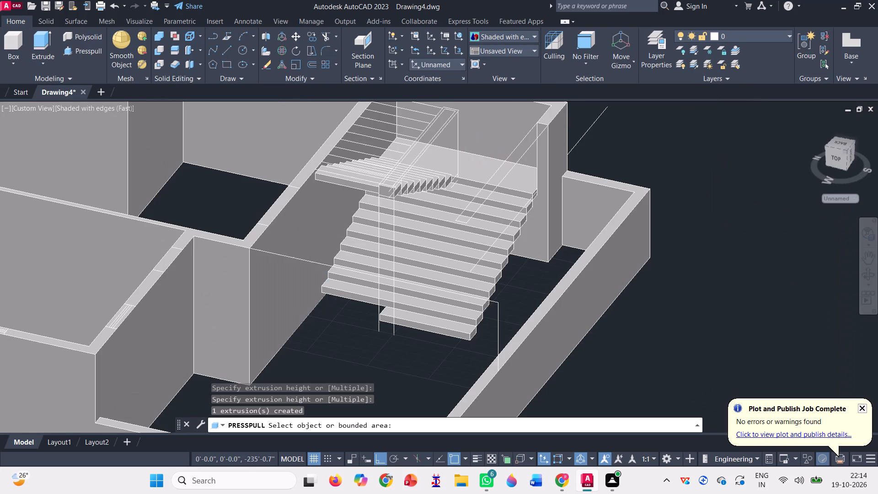
pyautogui.scroll(2, 353, 295)
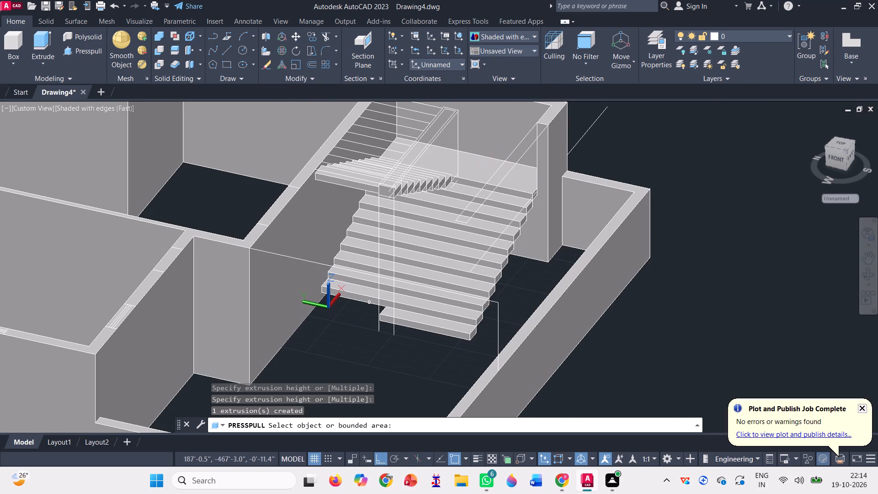
pyautogui.scroll(2, 350, 295)
pyautogui.scroll(-1, 376, 312)
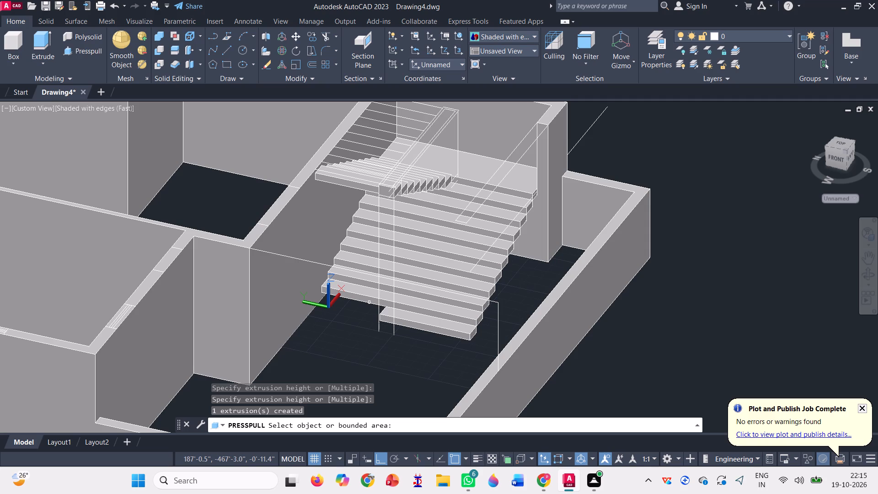
pyautogui.scroll(3, 452, 132)
pyautogui.press('Escape')
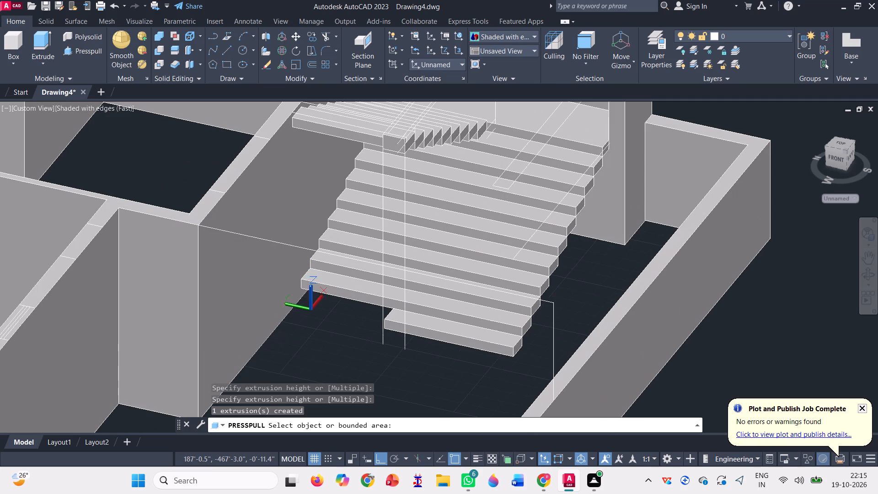
# Presspull the wall-side part of the second step's riser back to cut away that part of the step.
pyautogui.click(87, 50)
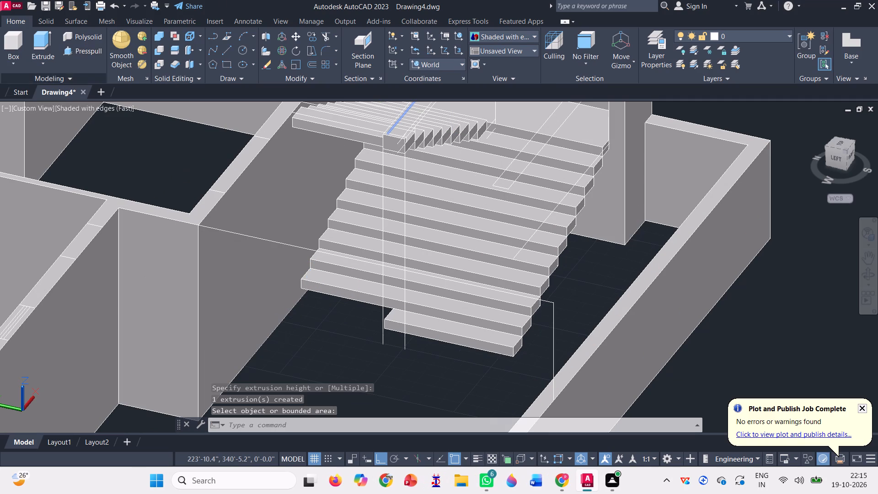
pyautogui.scroll(3, 356, 290)
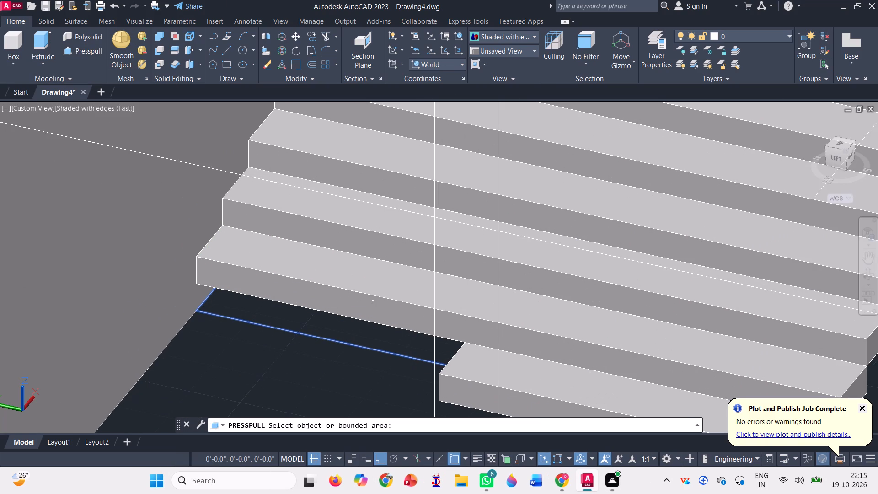
pyautogui.scroll(-3, 382, 346)
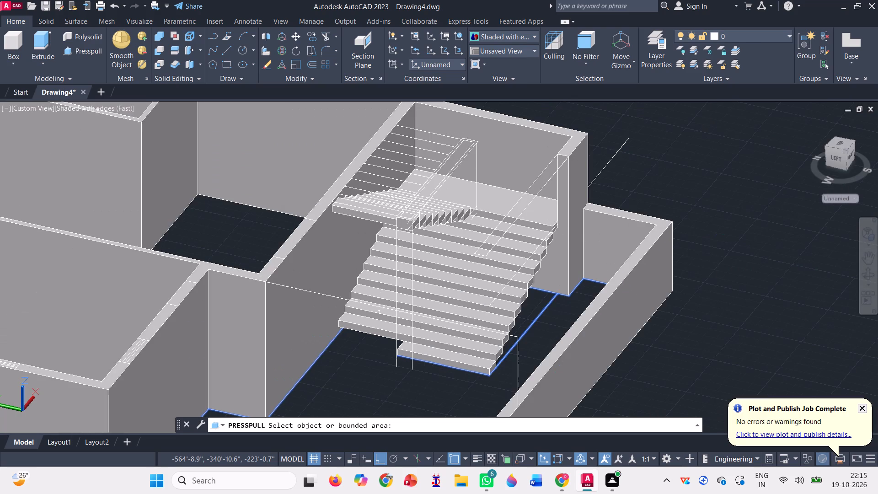
pyautogui.scroll(3, 379, 312)
pyautogui.scroll(-2, 385, 341)
pyautogui.scroll(3, 381, 347)
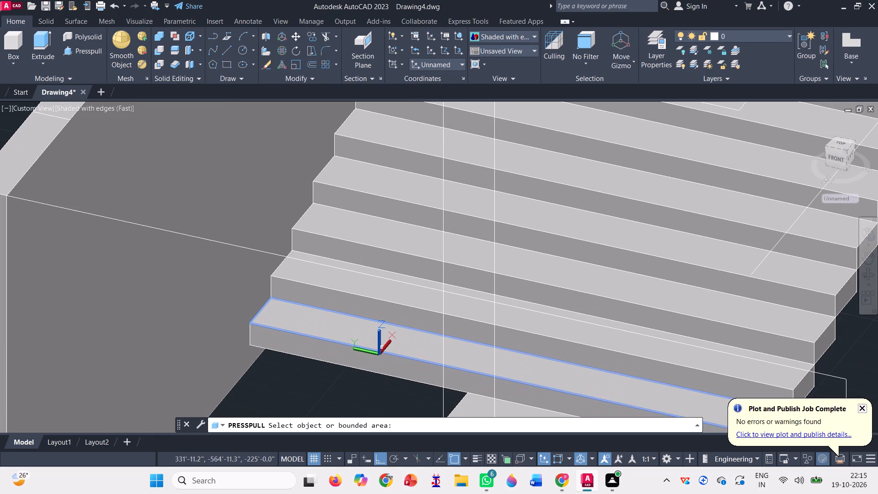
pyautogui.click(387, 361)
pyautogui.scroll(-2, 393, 368)
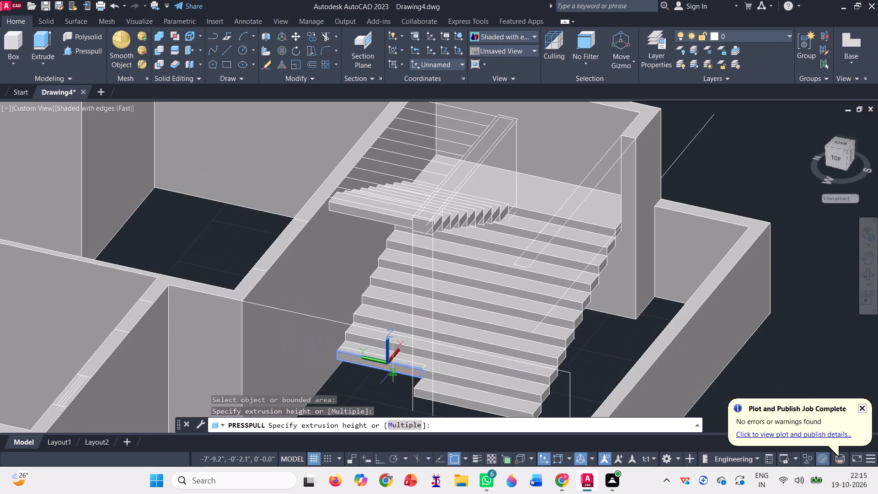
pyautogui.click(419, 308)
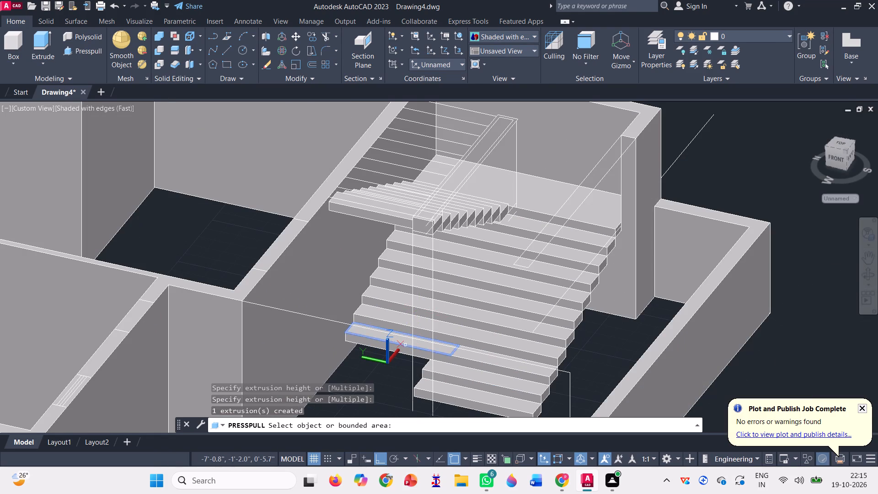
pyautogui.scroll(3, 392, 353)
pyautogui.press('Escape')
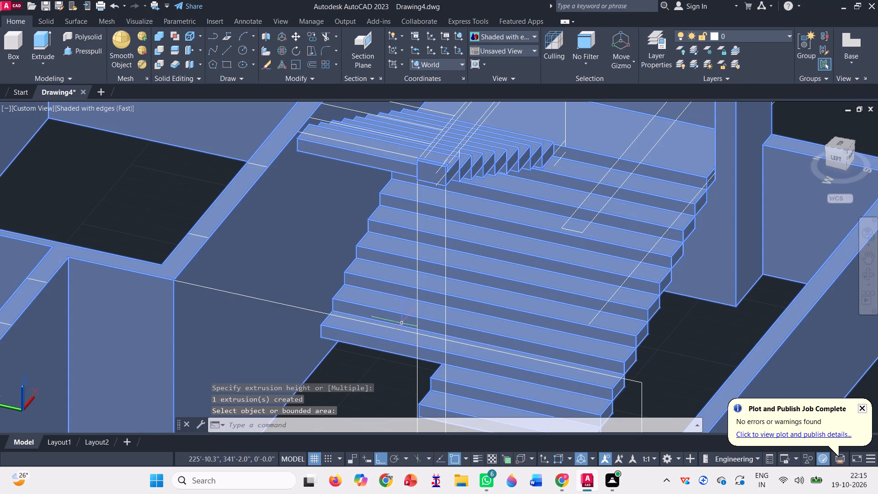
# Examine the narrowed lower steps and the vertical lines under the upper flight from several angles.
pyautogui.scroll(-1, 494, 328)
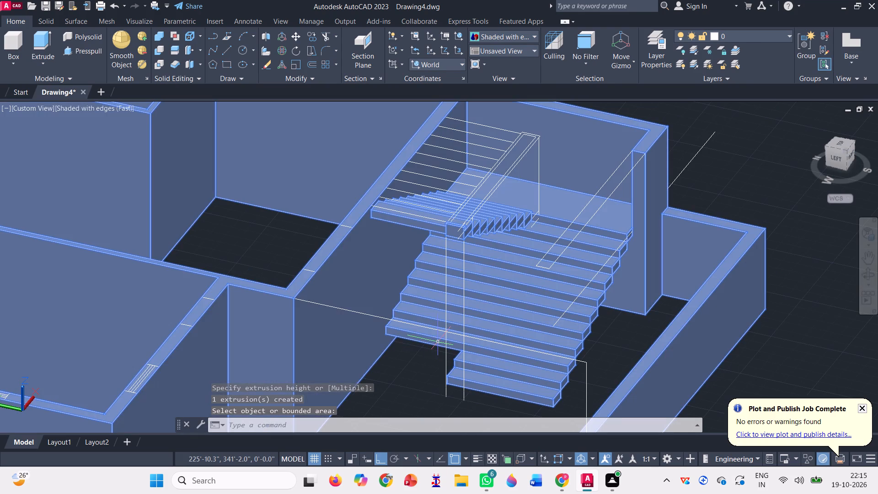
pyautogui.click(866, 274)
pyautogui.moveTo(741, 366); pyautogui.dragTo(773, 362)
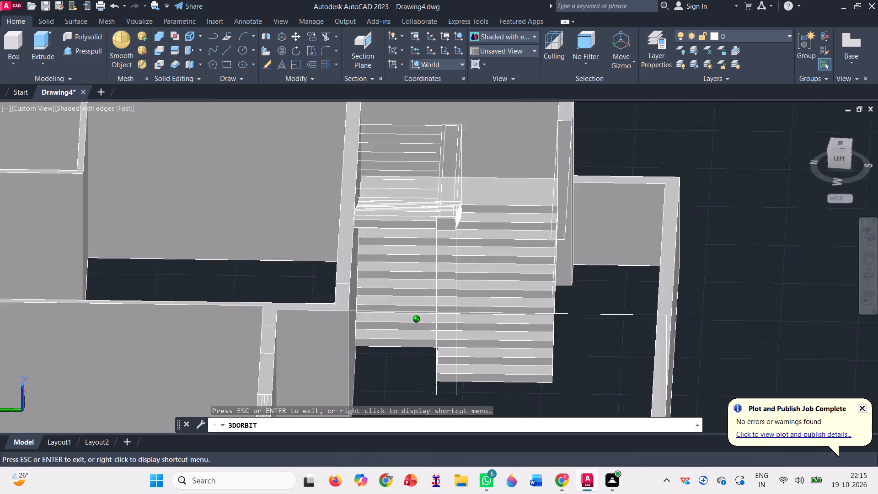
pyautogui.moveTo(773, 362); pyautogui.dragTo(766, 353)
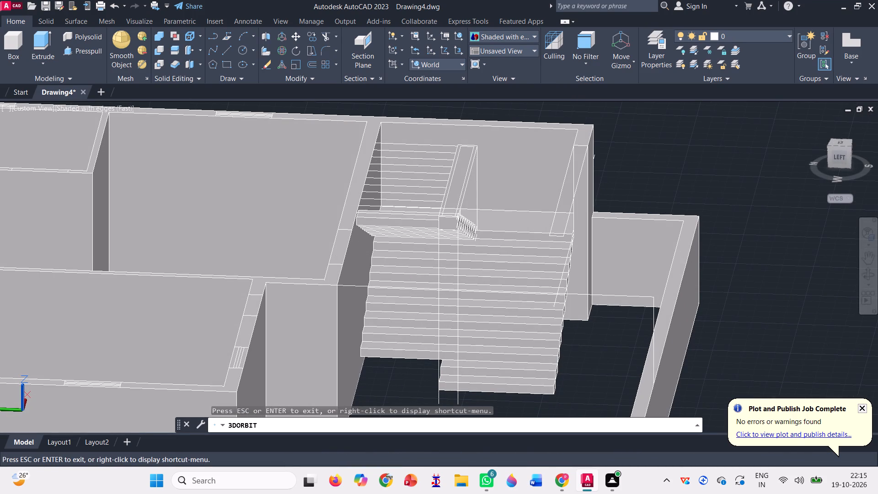
pyautogui.moveTo(591, 332); pyautogui.dragTo(498, 325)
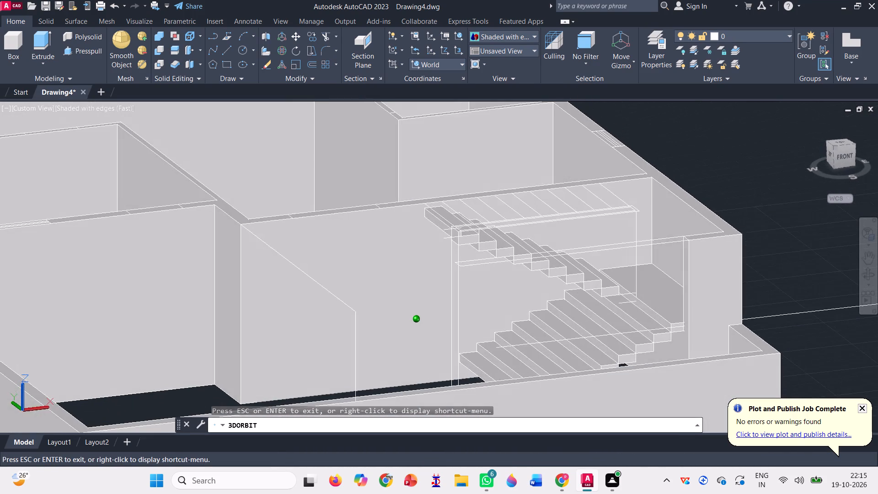
pyautogui.moveTo(498, 325); pyautogui.dragTo(603, 342)
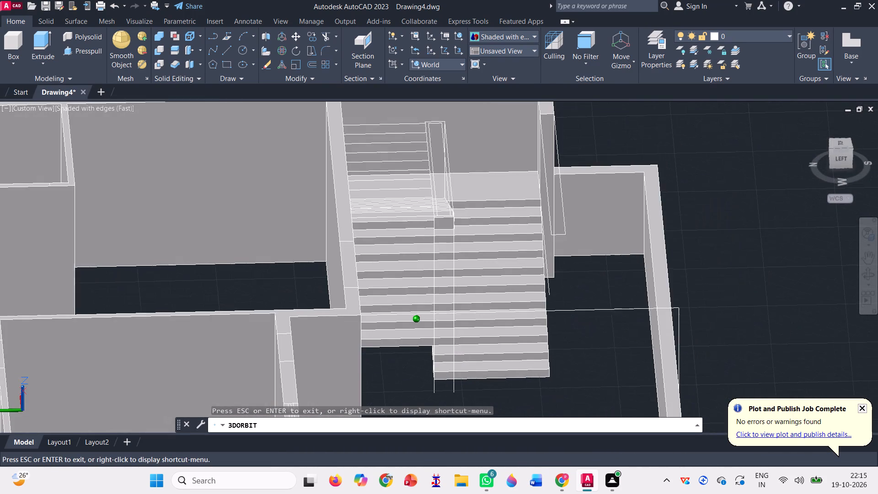
pyautogui.moveTo(603, 342); pyautogui.dragTo(572, 342)
pyautogui.press('Escape')
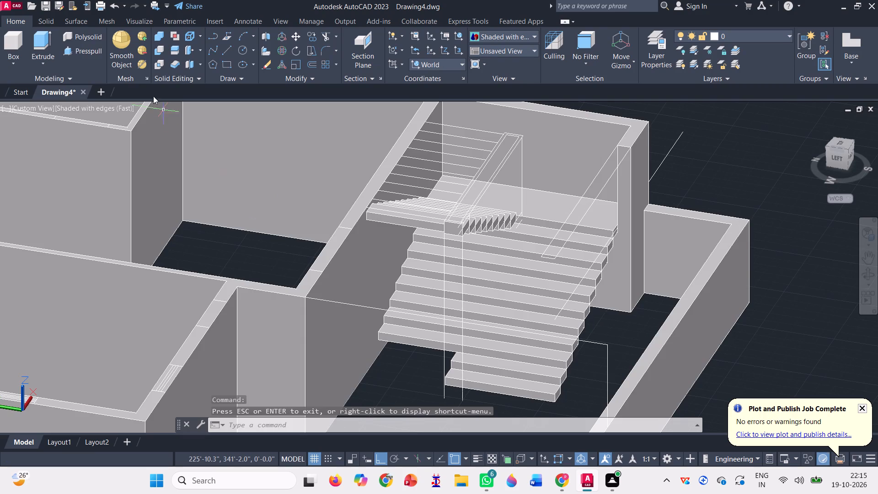
# Cut away the wall-side parts of the third, fourth and fifth steps of the lower flight with Presspull.
pyautogui.click(91, 52)
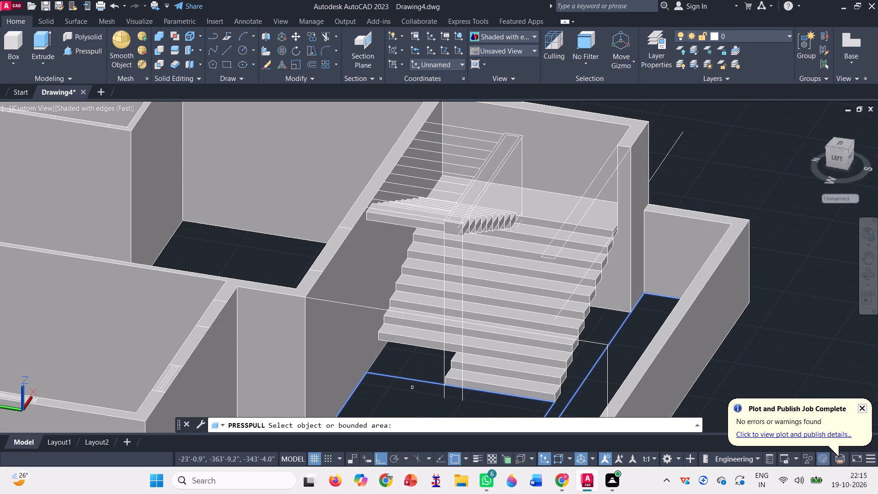
pyautogui.scroll(3, 404, 341)
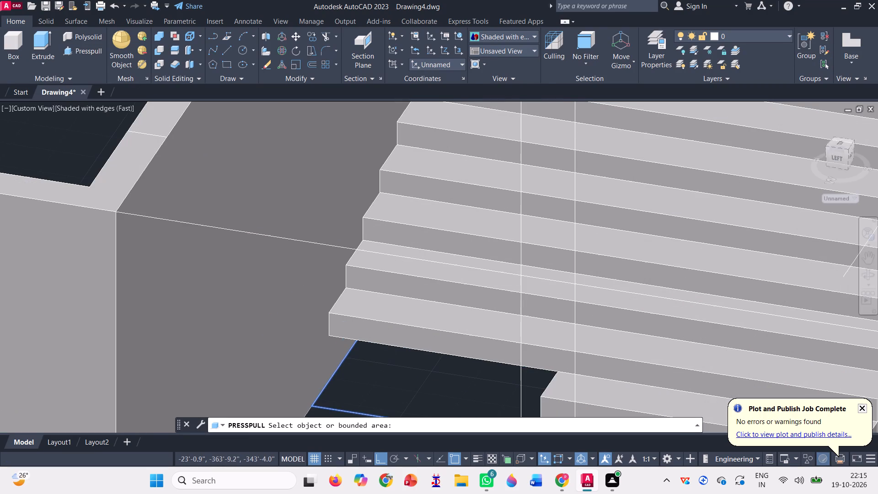
pyautogui.click(411, 336)
pyautogui.click(449, 273)
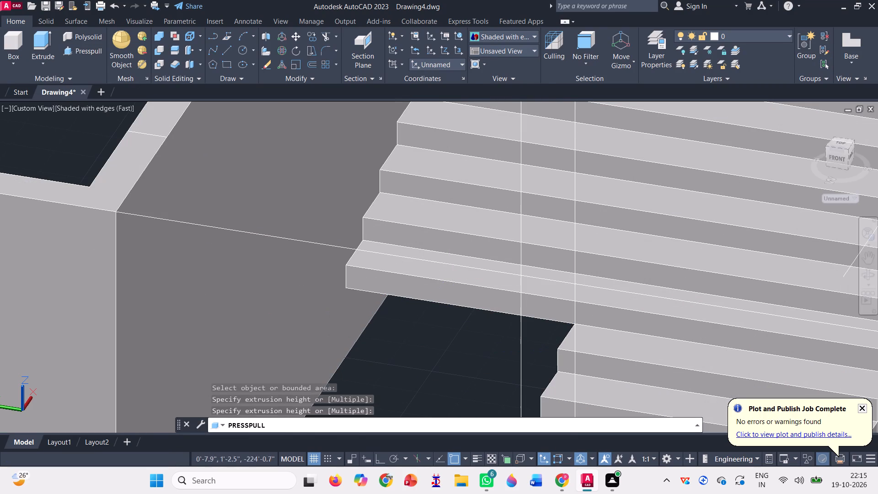
pyautogui.click(456, 288)
pyautogui.click(482, 242)
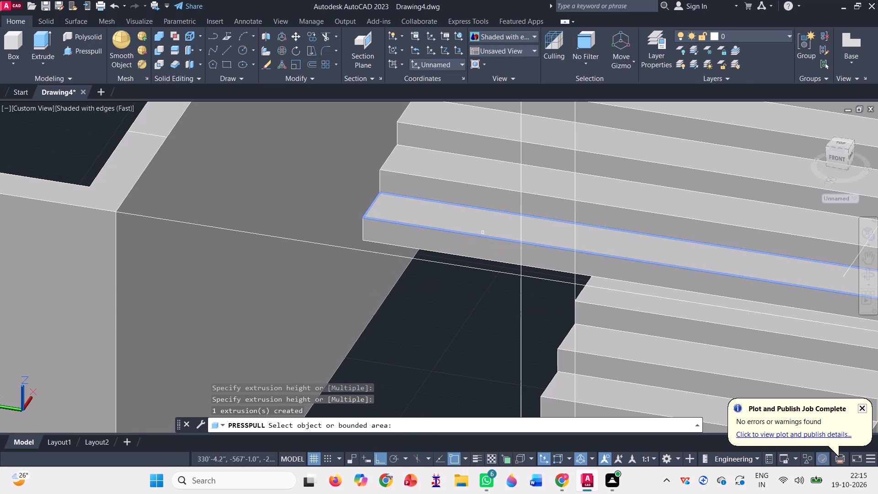
pyautogui.click(479, 242)
pyautogui.click(506, 206)
# Push back the wall-side risers of the sixth, seventh and eighth steps of the lower flight with Presspull.
pyautogui.scroll(-1, 468, 290)
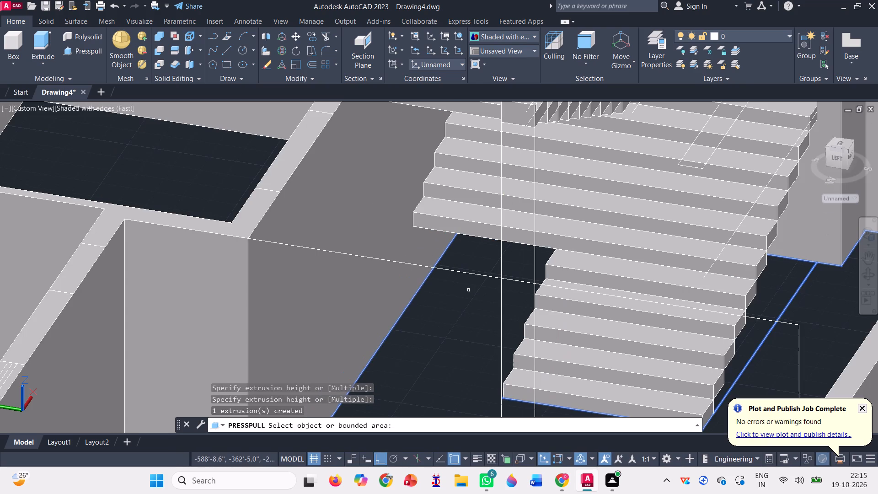
pyautogui.scroll(-1, 477, 286)
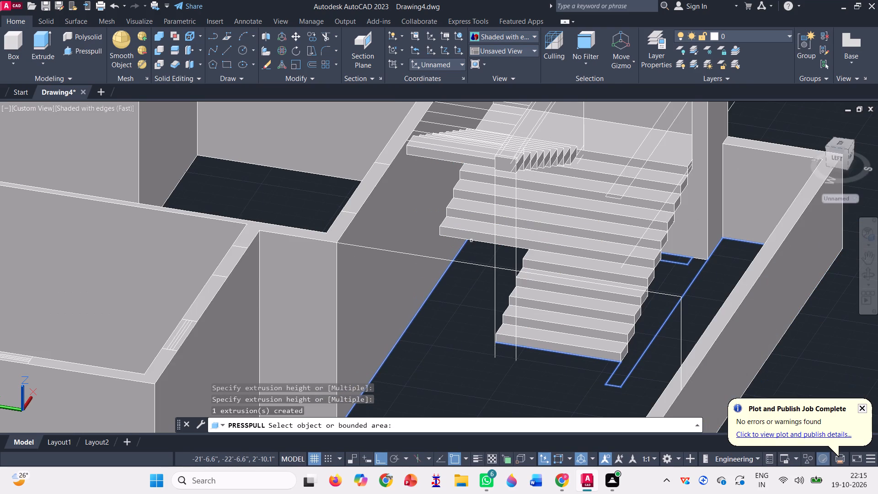
pyautogui.scroll(2, 468, 222)
pyautogui.click(480, 249)
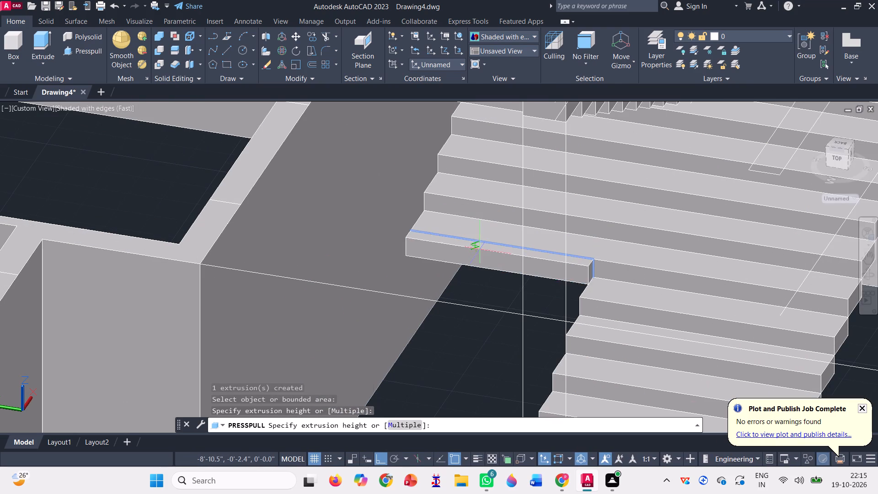
pyautogui.click(495, 220)
pyautogui.click(499, 209)
pyautogui.click(520, 182)
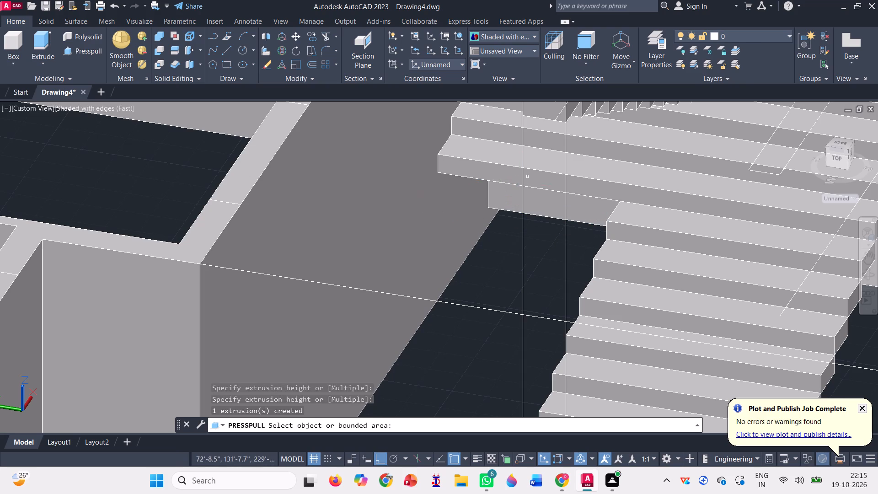
pyautogui.click(527, 175)
pyautogui.click(539, 156)
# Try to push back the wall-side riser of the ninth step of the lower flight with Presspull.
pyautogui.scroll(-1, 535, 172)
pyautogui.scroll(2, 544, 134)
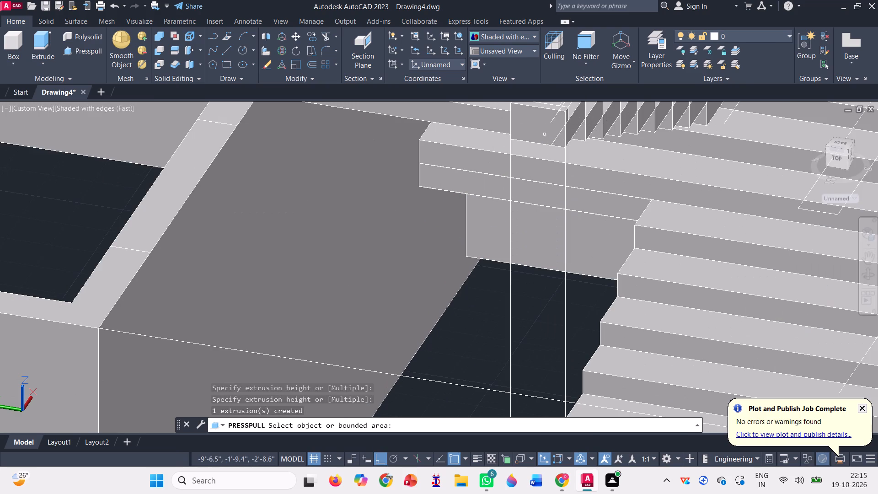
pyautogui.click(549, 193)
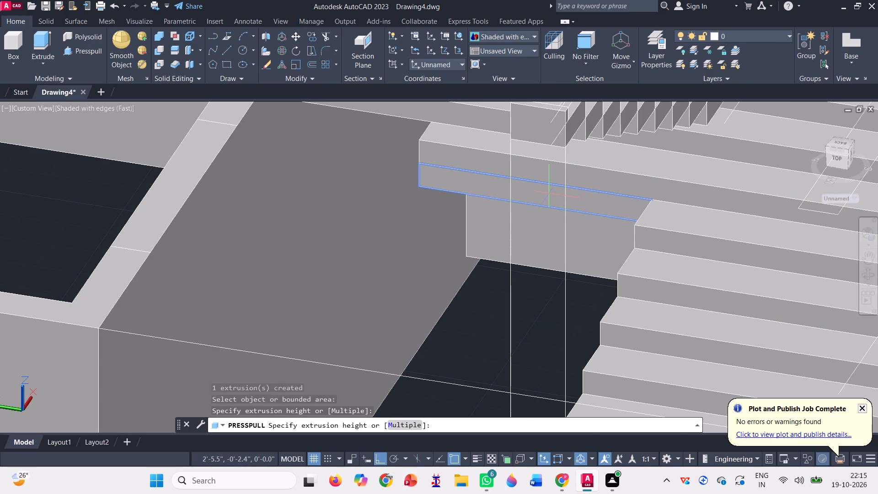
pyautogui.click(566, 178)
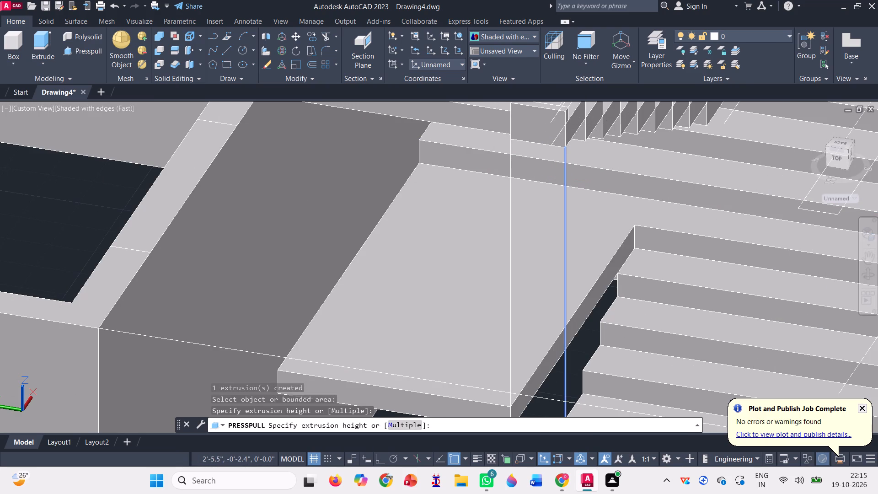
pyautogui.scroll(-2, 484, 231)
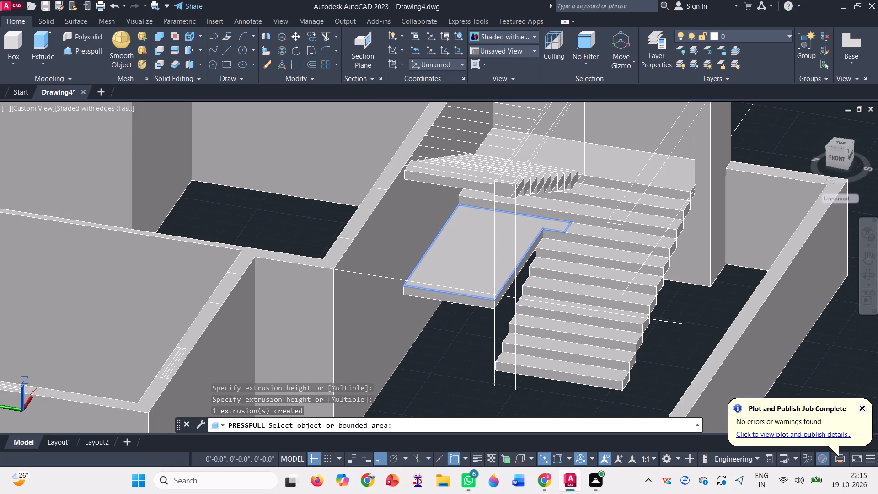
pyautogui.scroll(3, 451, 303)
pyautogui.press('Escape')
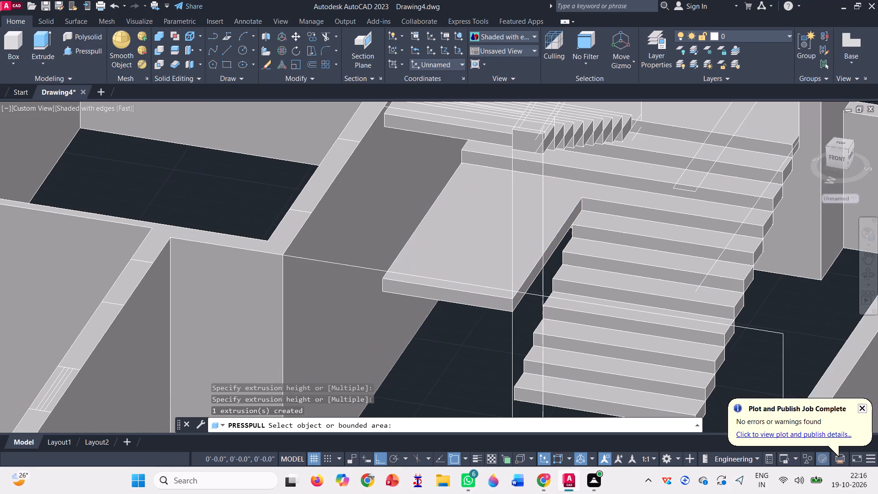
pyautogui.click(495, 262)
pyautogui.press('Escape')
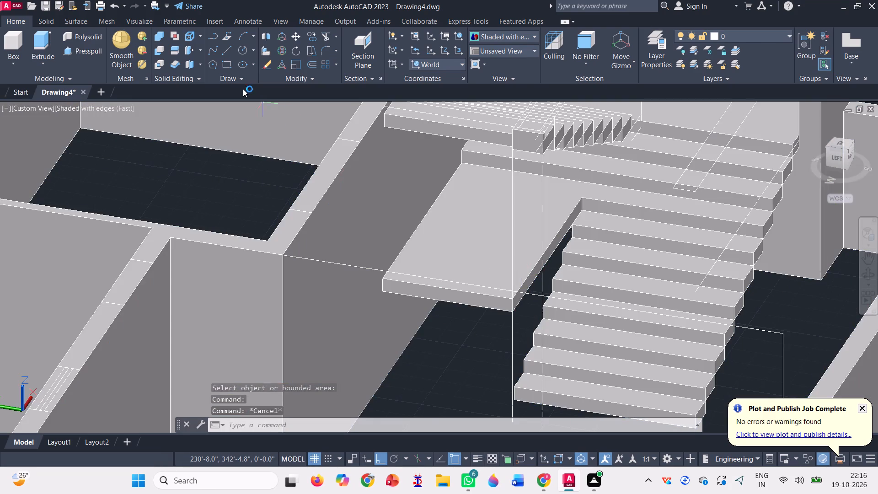
# Presspull the front face of the slab projecting from the ninth step back to the step's inner corner, cutting away its wall-side part.
pyautogui.click(89, 46)
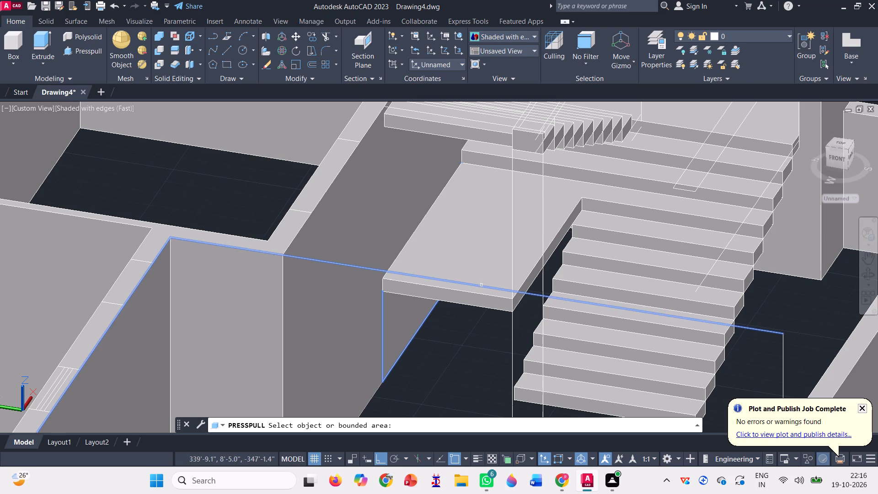
pyautogui.click(494, 302)
pyautogui.scroll(3, 551, 183)
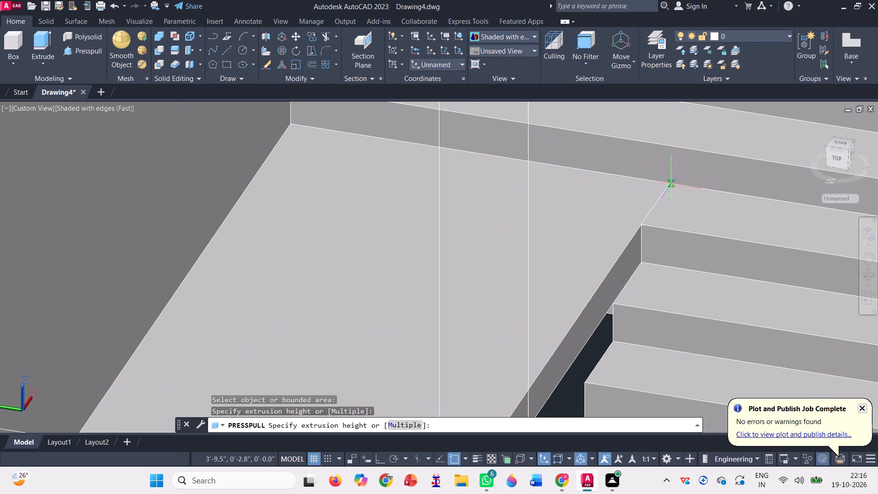
pyautogui.click(671, 184)
pyautogui.scroll(-2, 607, 210)
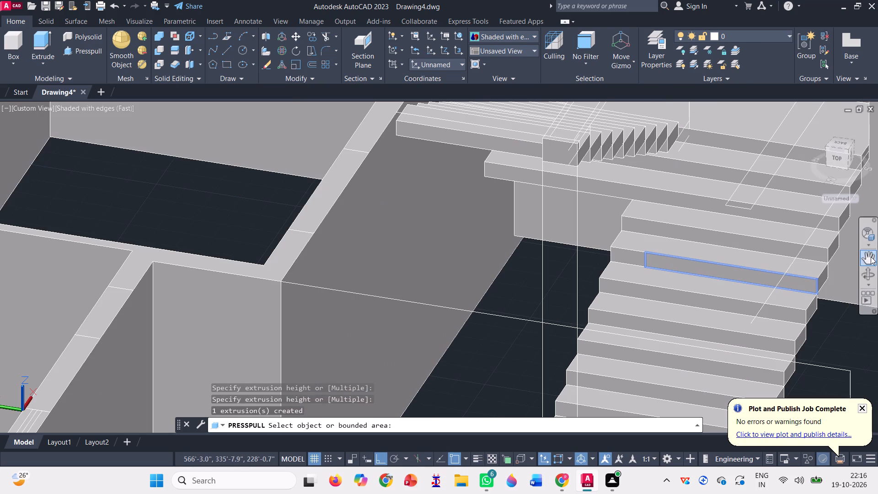
# Presspull the wall-side riser of the tenth step of the lower flight back to cut away that part.
pyautogui.click(869, 269)
pyautogui.moveTo(534, 288); pyautogui.dragTo(466, 290)
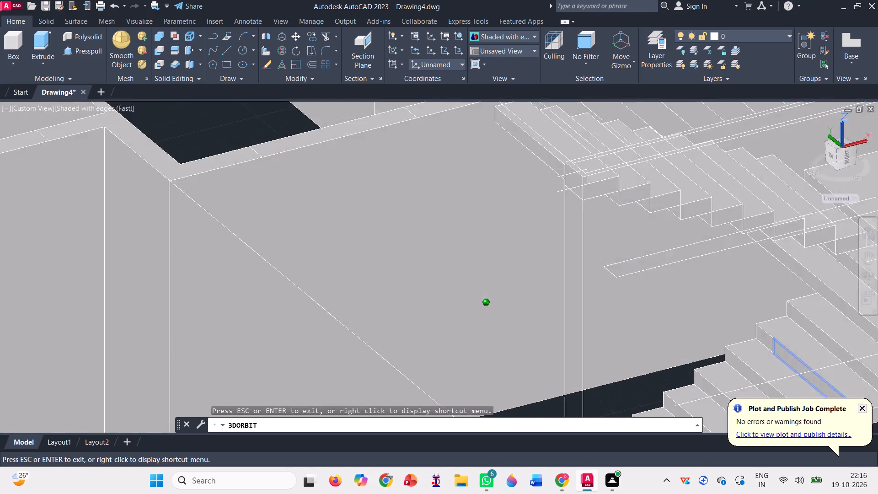
pyautogui.moveTo(466, 290); pyautogui.dragTo(466, 291)
pyautogui.scroll(-15, 482, 172)
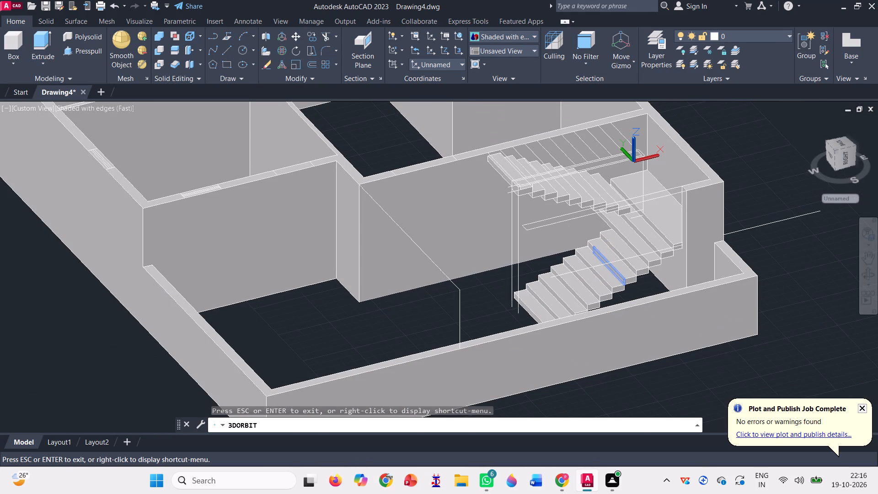
pyautogui.moveTo(673, 280); pyautogui.dragTo(734, 277)
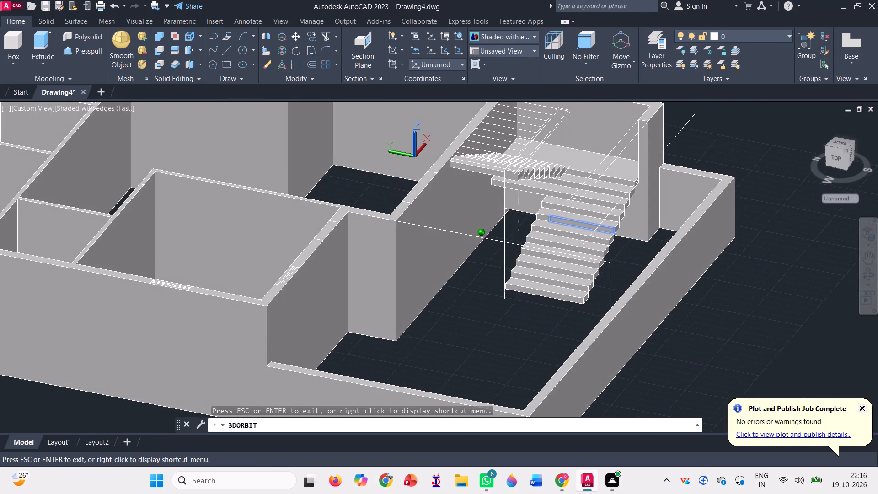
pyautogui.moveTo(734, 277); pyautogui.dragTo(740, 274)
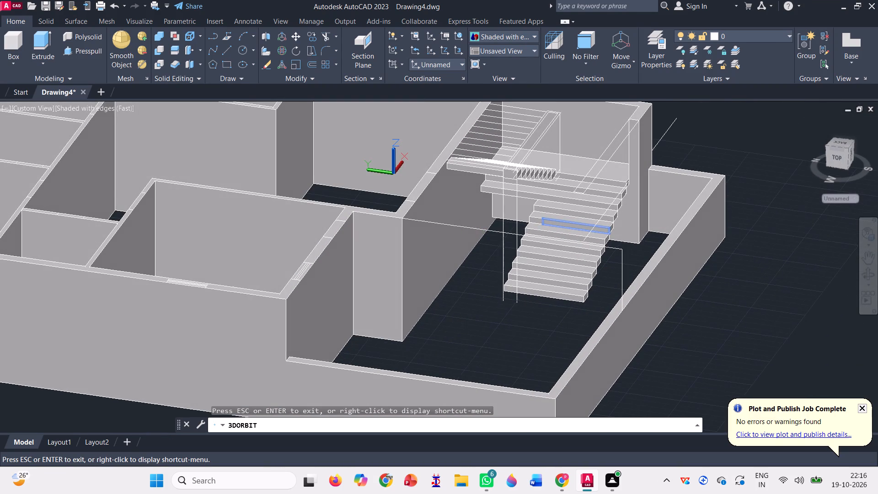
pyautogui.scroll(15, 537, 182)
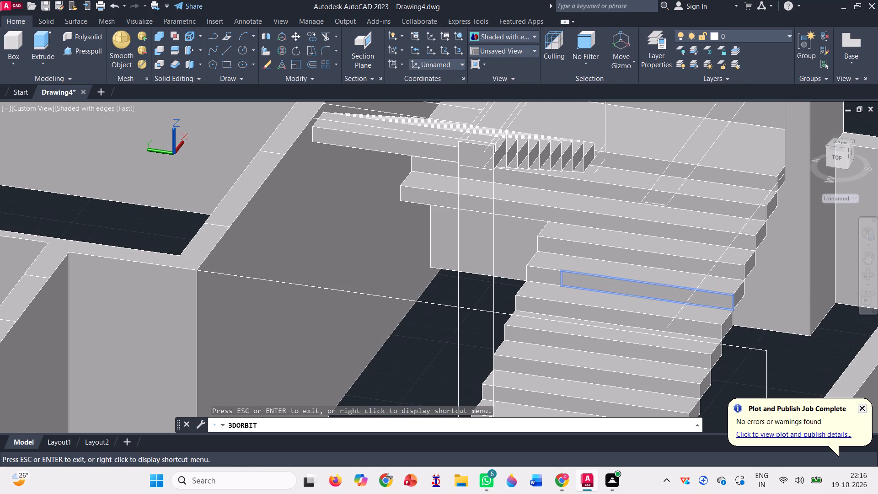
pyautogui.press('Escape')
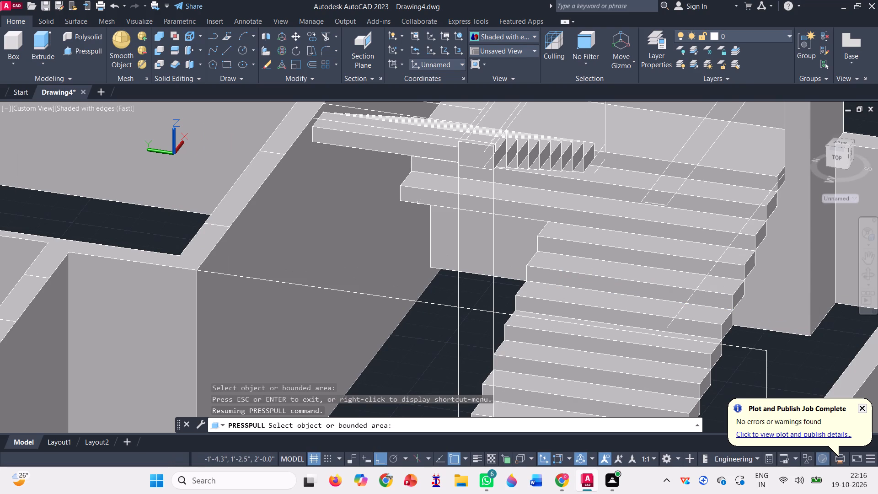
pyautogui.click(425, 195)
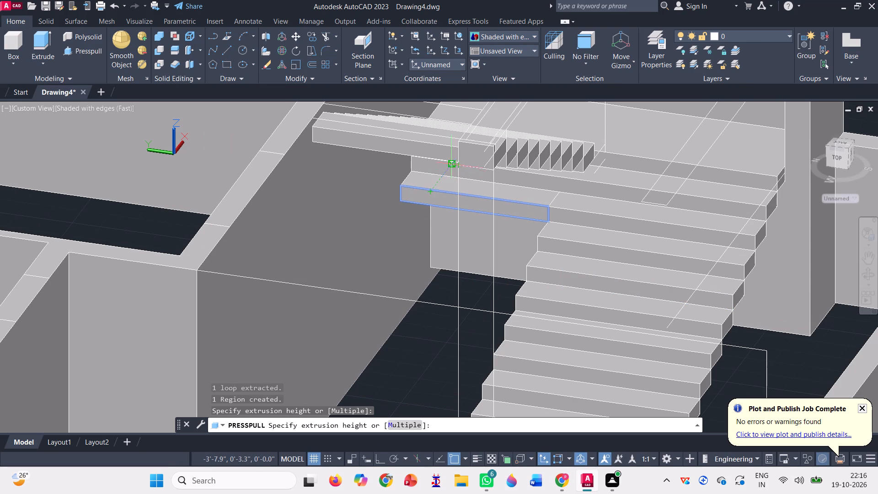
pyautogui.click(444, 172)
pyautogui.scroll(3, 447, 169)
pyautogui.scroll(-2, 478, 218)
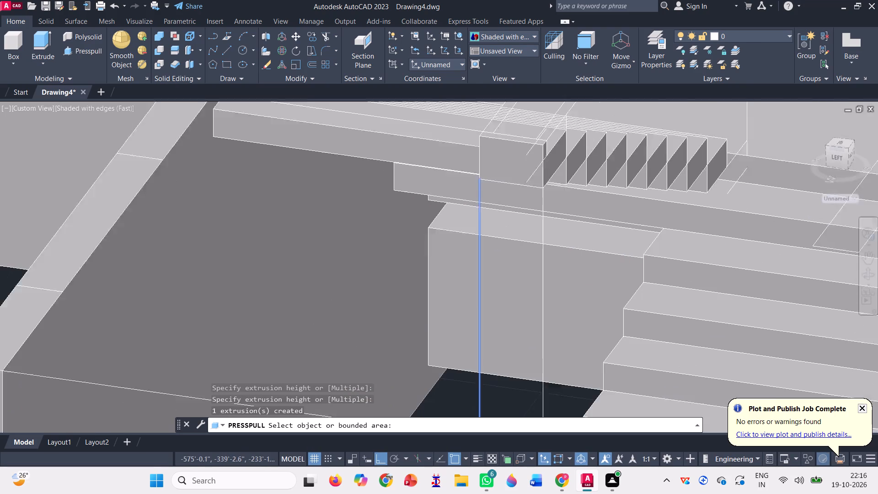
# Push the wall-side riser of the eleventh step back to its tread's rear corner with Presspull.
pyautogui.click(870, 277)
pyautogui.moveTo(820, 316); pyautogui.dragTo(820, 314)
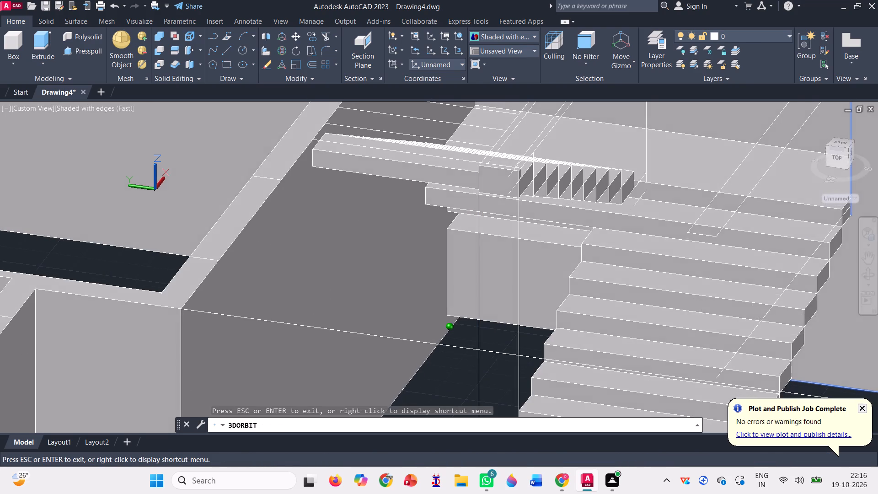
pyautogui.moveTo(820, 314); pyautogui.dragTo(823, 301)
pyautogui.press('Escape')
pyautogui.scroll(3, 506, 254)
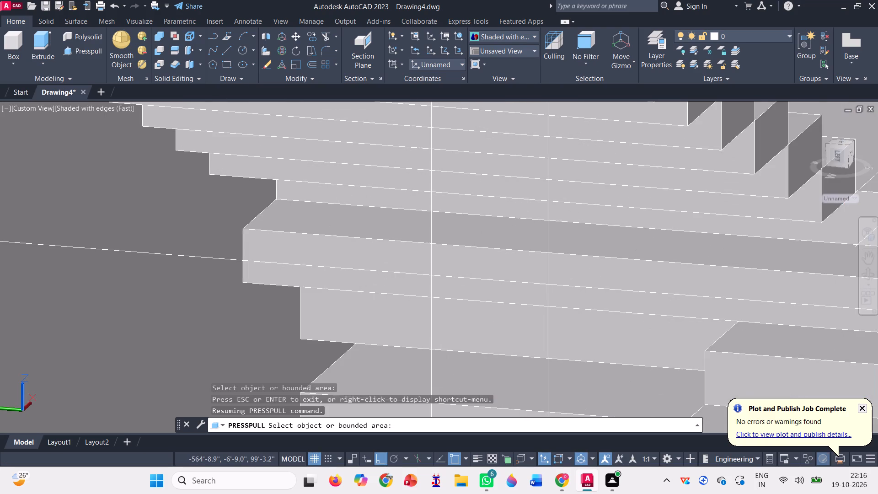
pyautogui.scroll(-2, 482, 251)
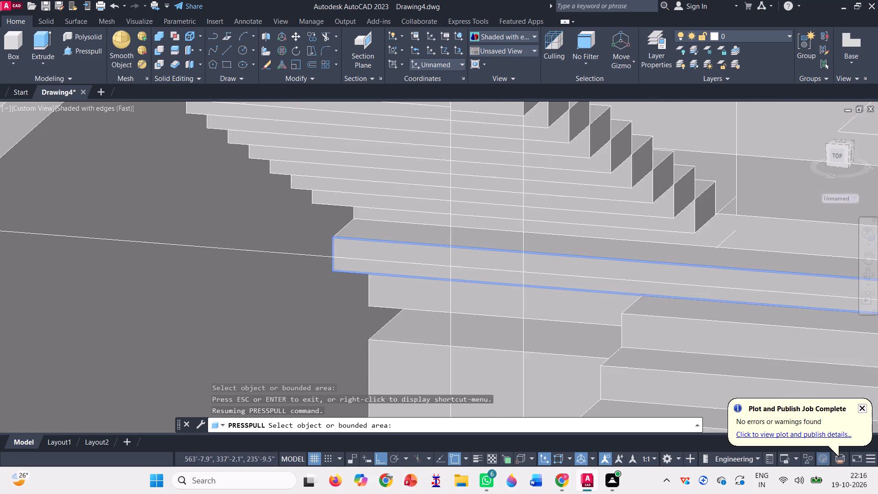
pyautogui.click(556, 273)
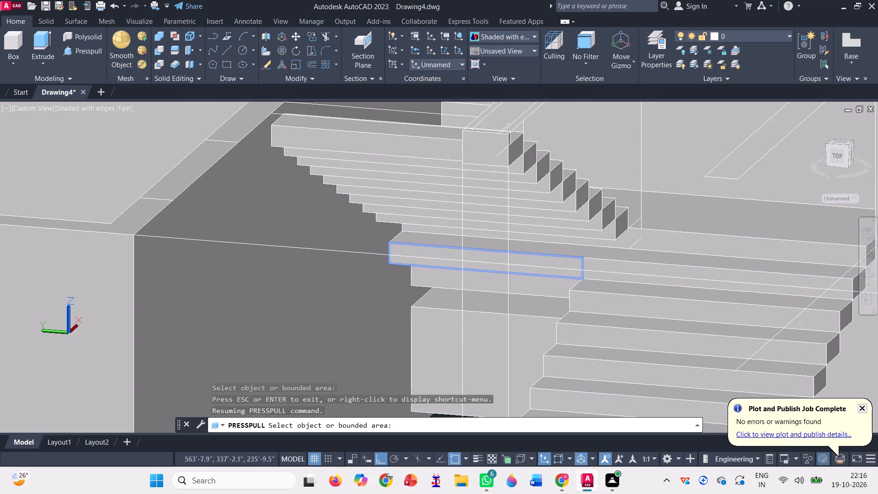
pyautogui.scroll(3, 587, 245)
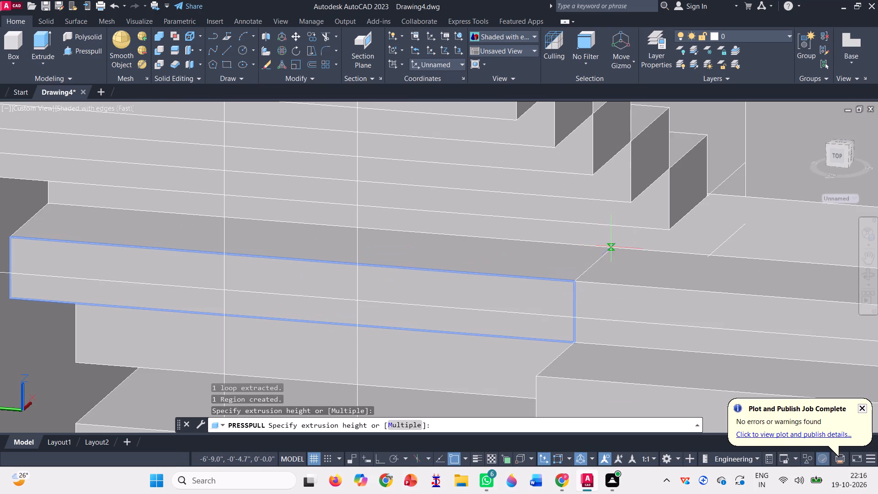
pyautogui.click(612, 244)
pyautogui.scroll(-2, 544, 267)
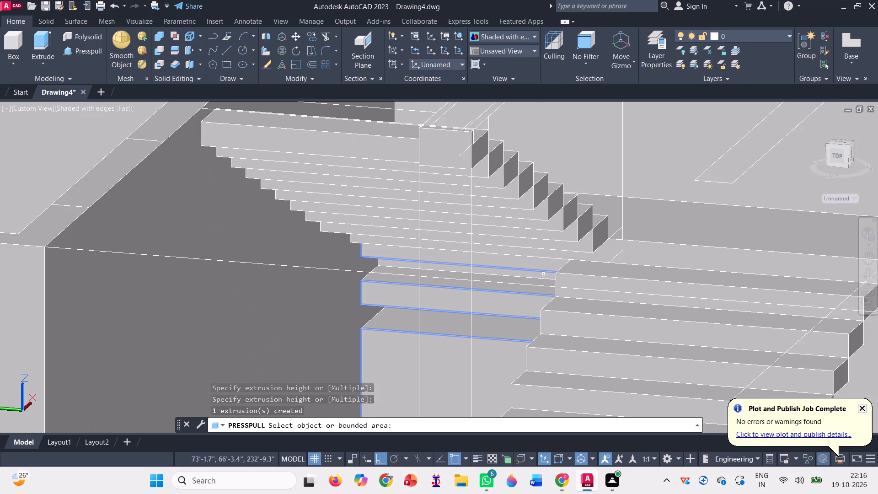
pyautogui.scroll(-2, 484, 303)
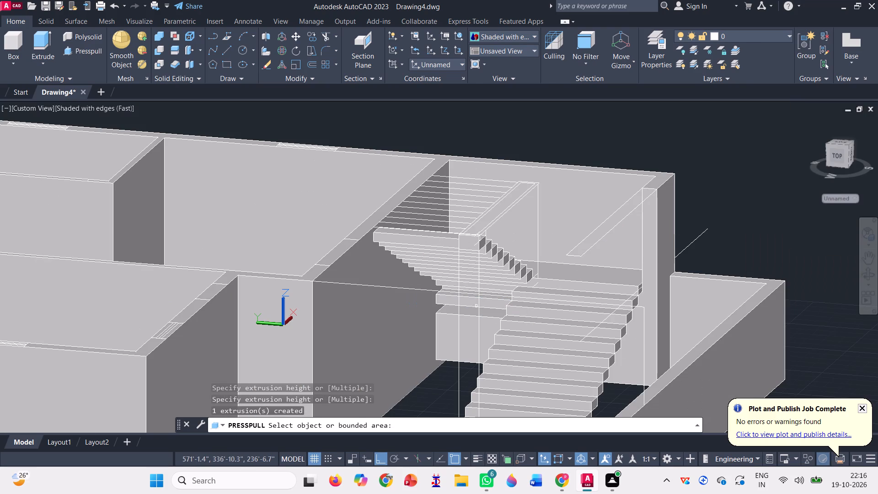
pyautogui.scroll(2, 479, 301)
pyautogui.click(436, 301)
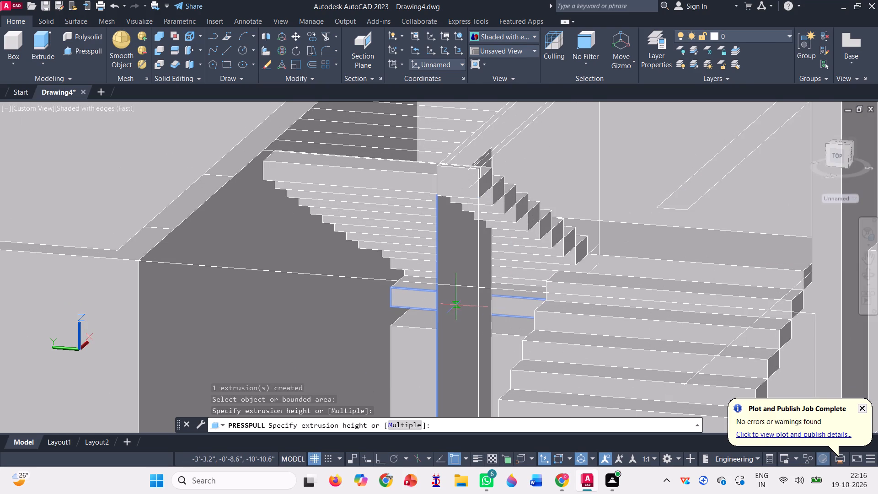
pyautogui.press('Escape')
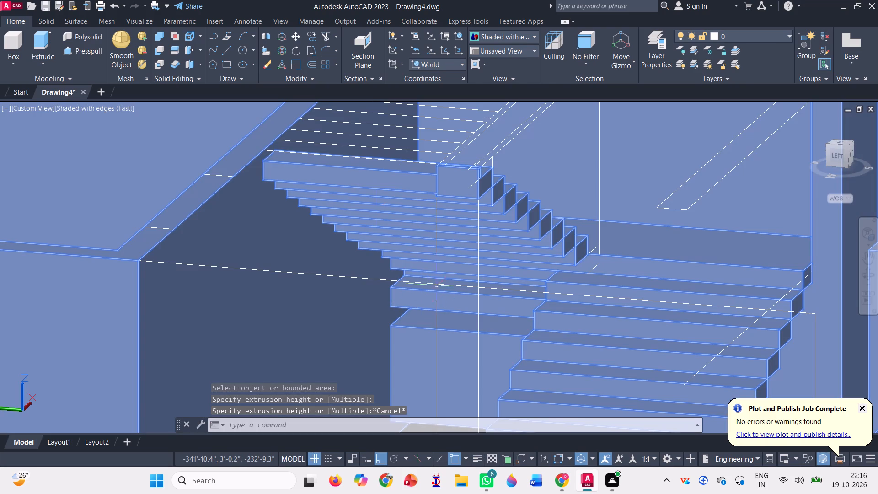
# Presspull the top face of the leftover wall-side slab beneath the upper flight down to floor level to remove it.
pyautogui.click(74, 54)
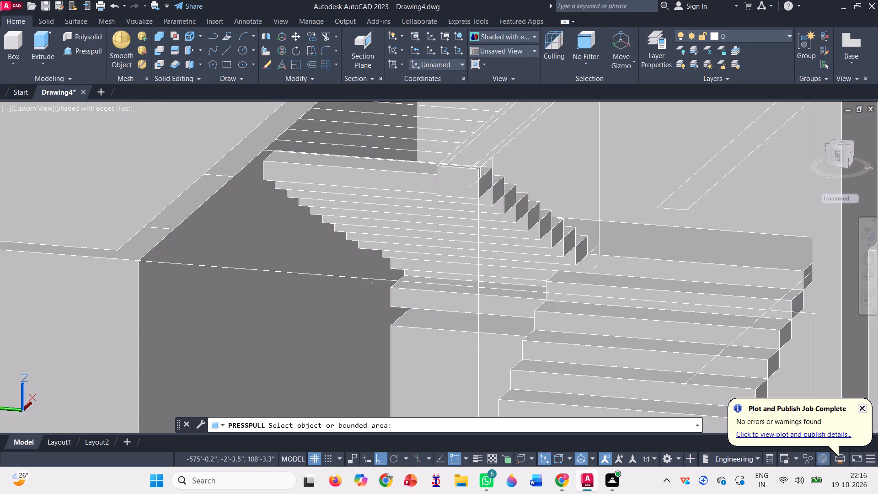
pyautogui.scroll(4, 413, 287)
pyautogui.click(414, 279)
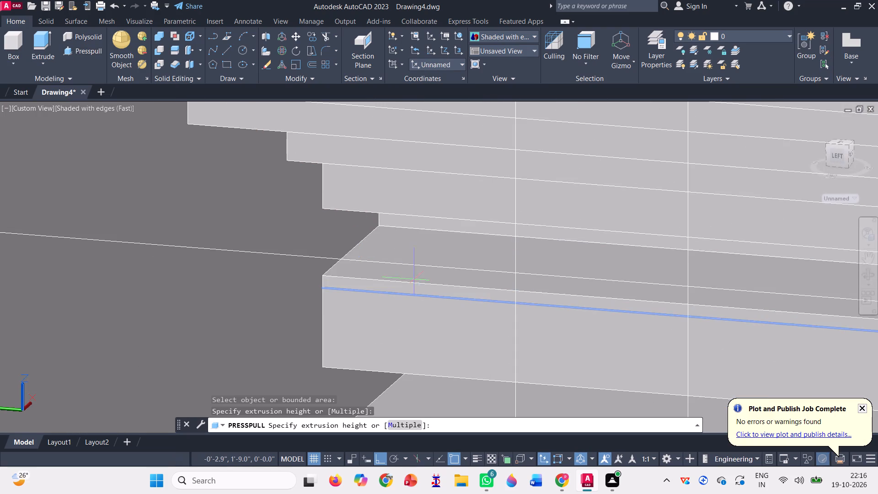
pyautogui.scroll(-6, 419, 251)
pyautogui.scroll(1, 428, 322)
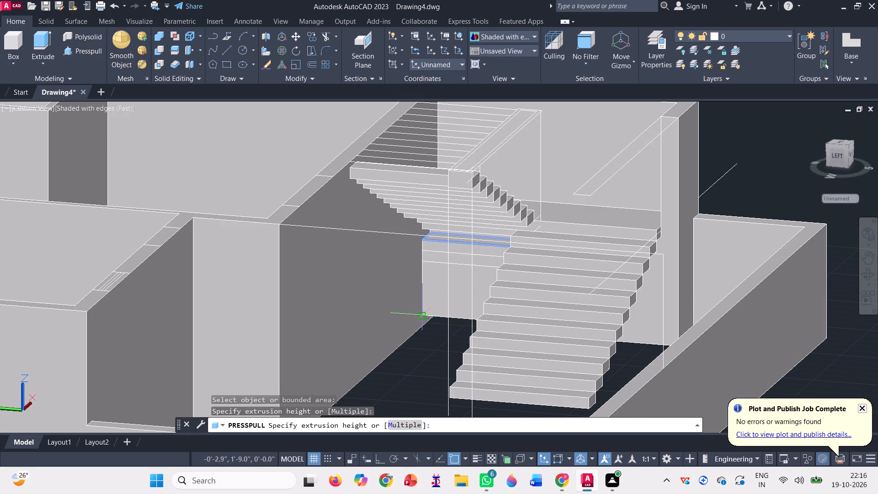
pyautogui.click(425, 317)
pyautogui.scroll(4, 457, 249)
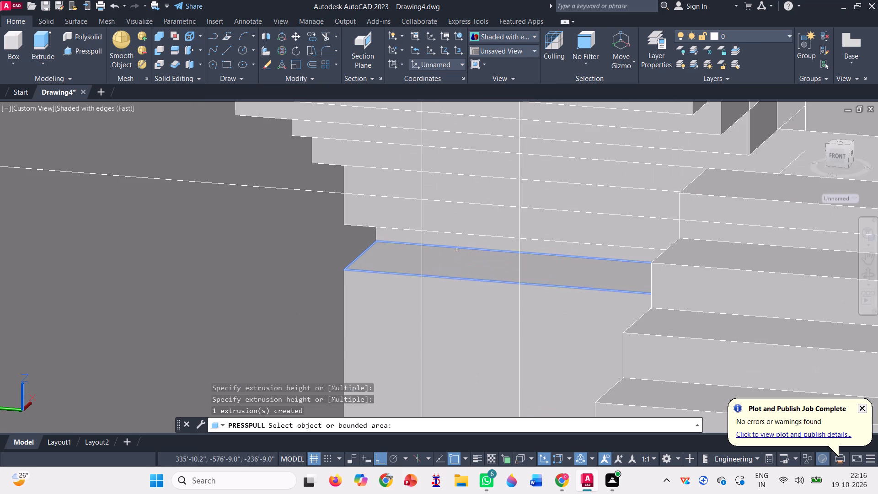
# Presspull the top face of the remaining wall-side block beside the lower flight down to remove the block.
pyautogui.click(458, 265)
pyautogui.scroll(-4, 457, 235)
pyautogui.click(438, 293)
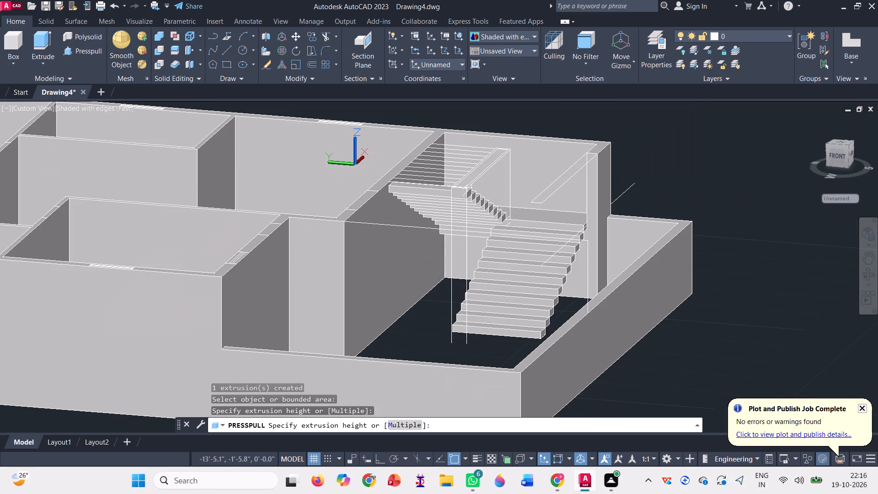
pyautogui.scroll(3, 479, 227)
pyautogui.press('Escape')
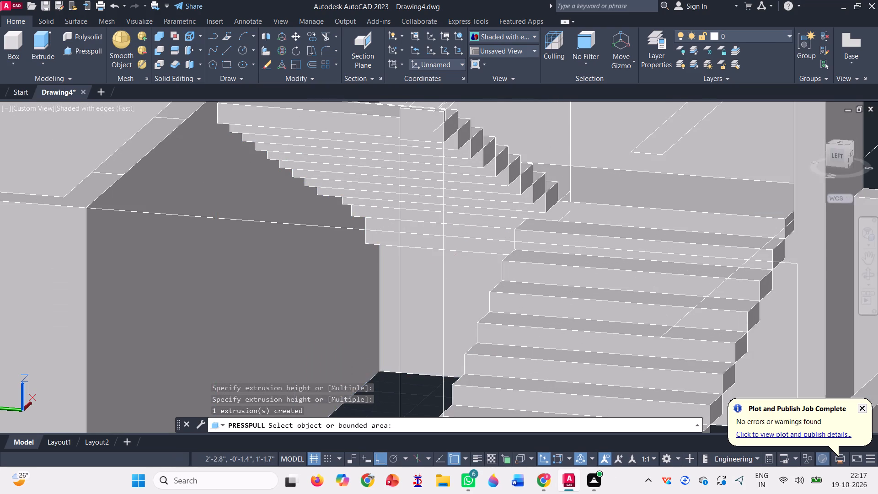
# Examine the trimmed area where the lower flight meets the underside of the upper flight.
pyautogui.scroll(-3, 450, 242)
pyautogui.scroll(3, 462, 243)
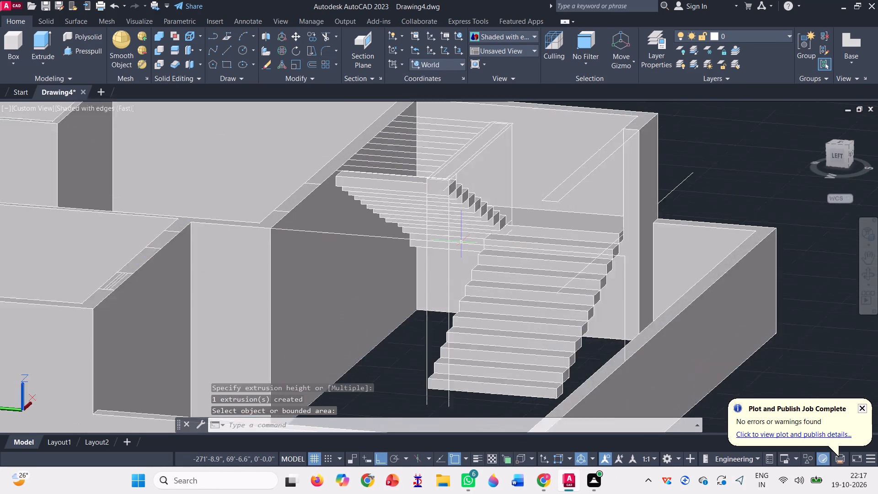
pyautogui.scroll(3, 484, 239)
pyautogui.scroll(2, 517, 222)
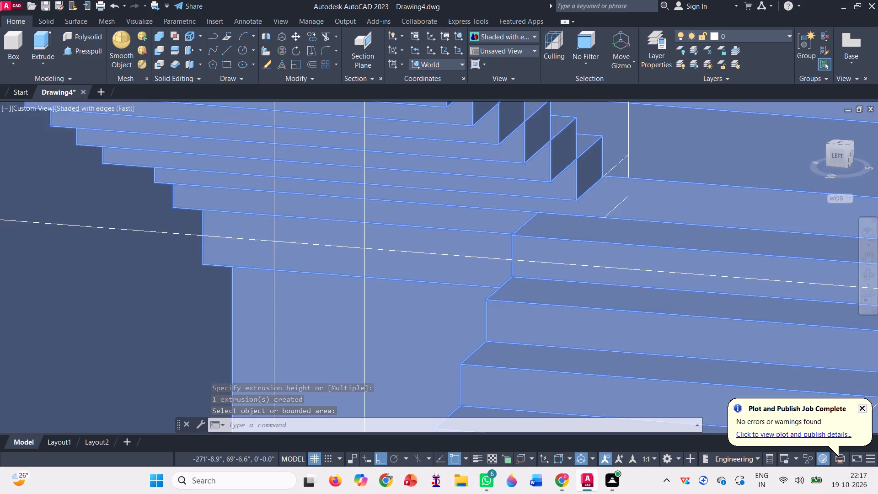
pyautogui.scroll(1, 517, 222)
pyautogui.scroll(-3, 509, 260)
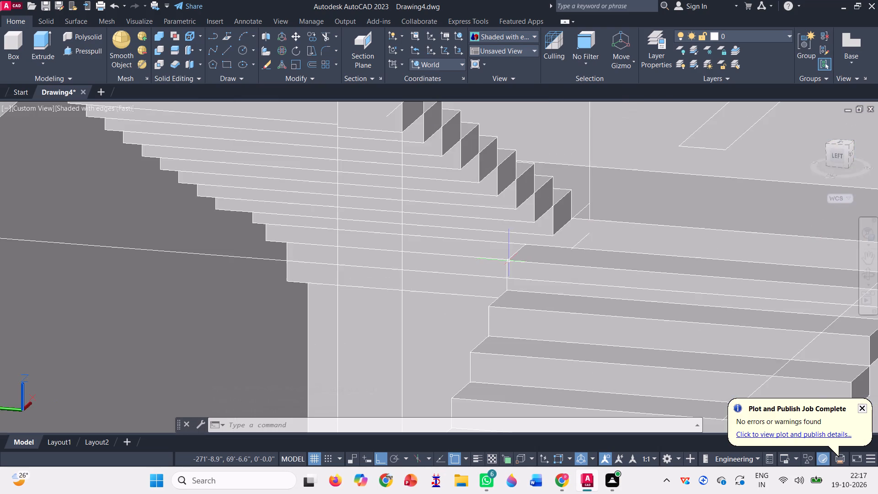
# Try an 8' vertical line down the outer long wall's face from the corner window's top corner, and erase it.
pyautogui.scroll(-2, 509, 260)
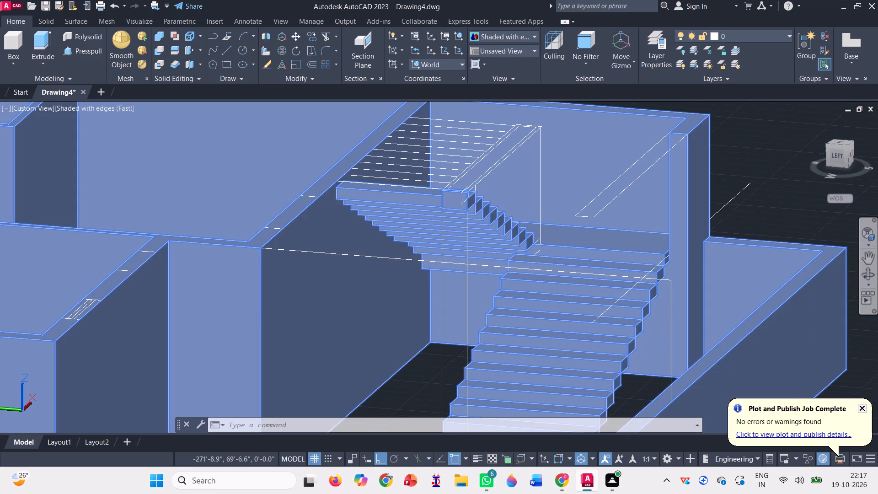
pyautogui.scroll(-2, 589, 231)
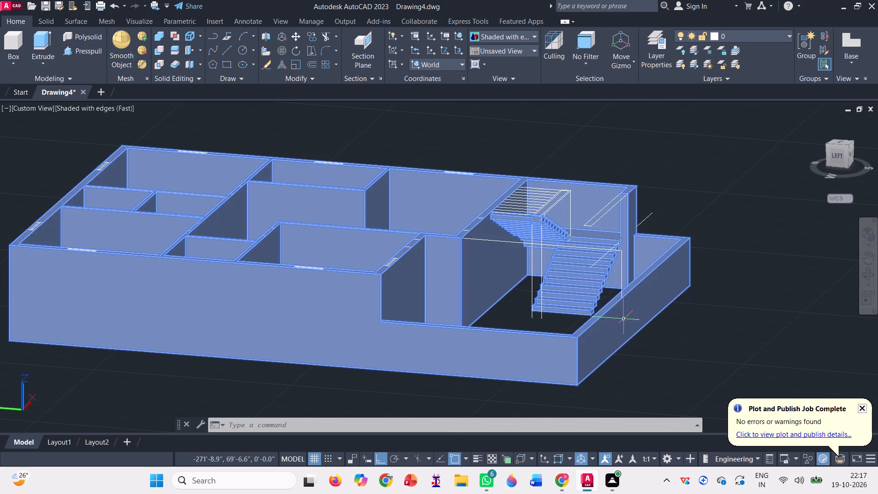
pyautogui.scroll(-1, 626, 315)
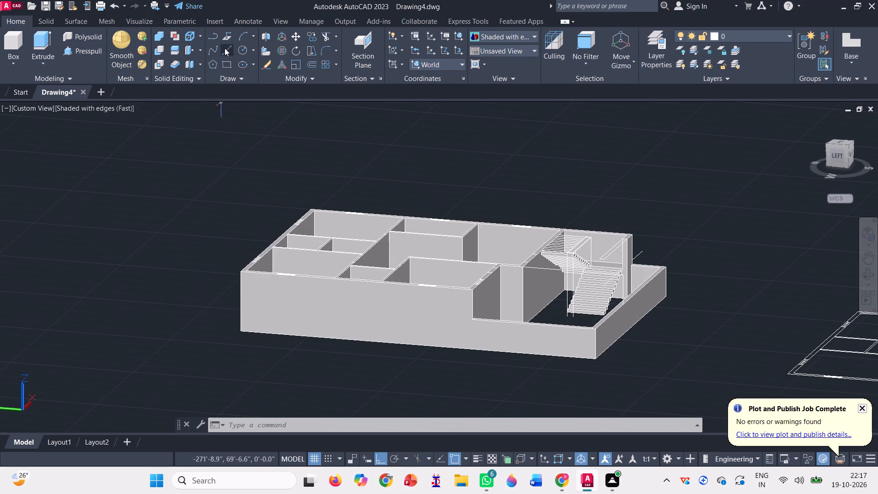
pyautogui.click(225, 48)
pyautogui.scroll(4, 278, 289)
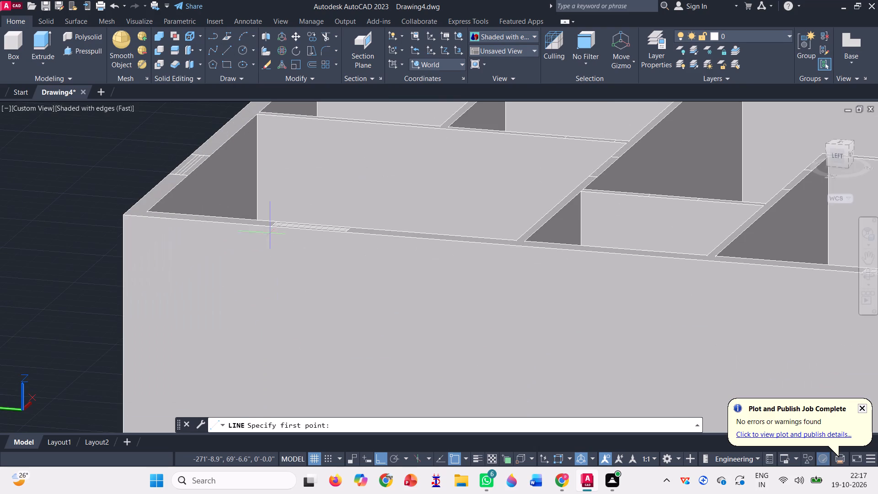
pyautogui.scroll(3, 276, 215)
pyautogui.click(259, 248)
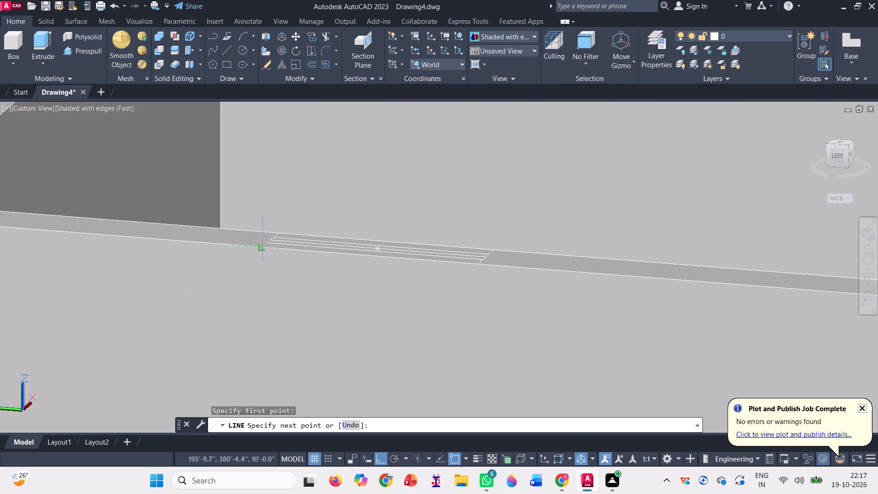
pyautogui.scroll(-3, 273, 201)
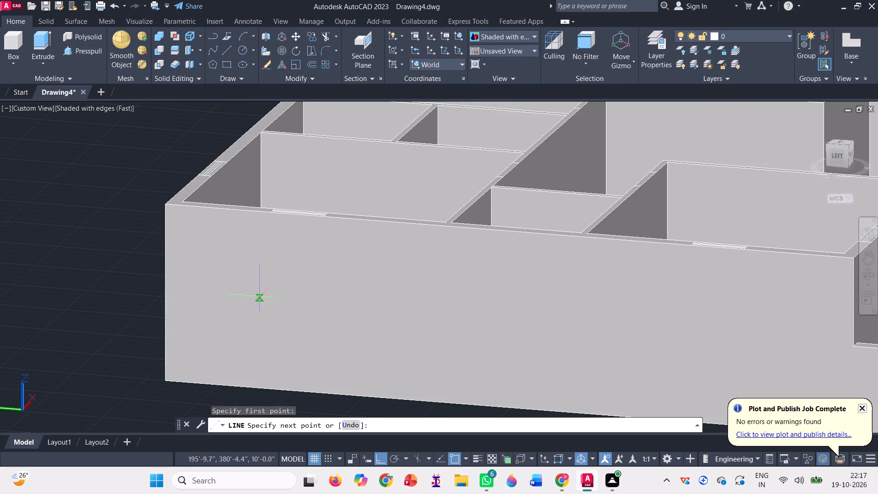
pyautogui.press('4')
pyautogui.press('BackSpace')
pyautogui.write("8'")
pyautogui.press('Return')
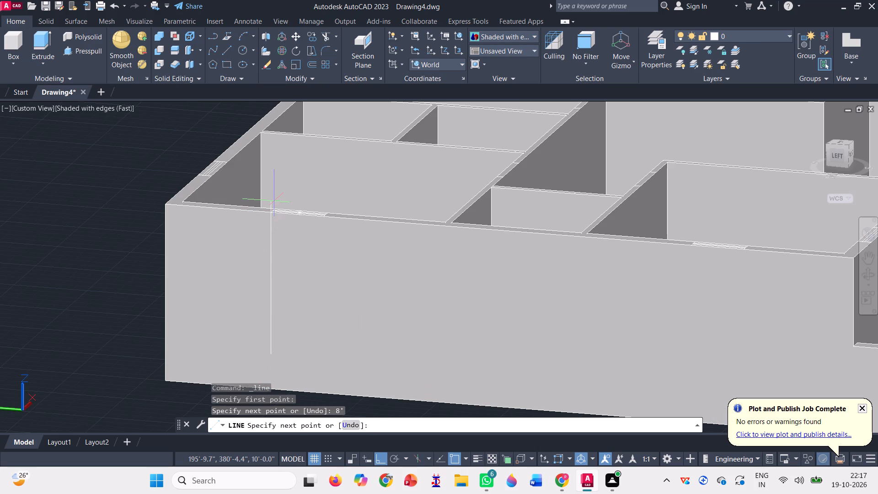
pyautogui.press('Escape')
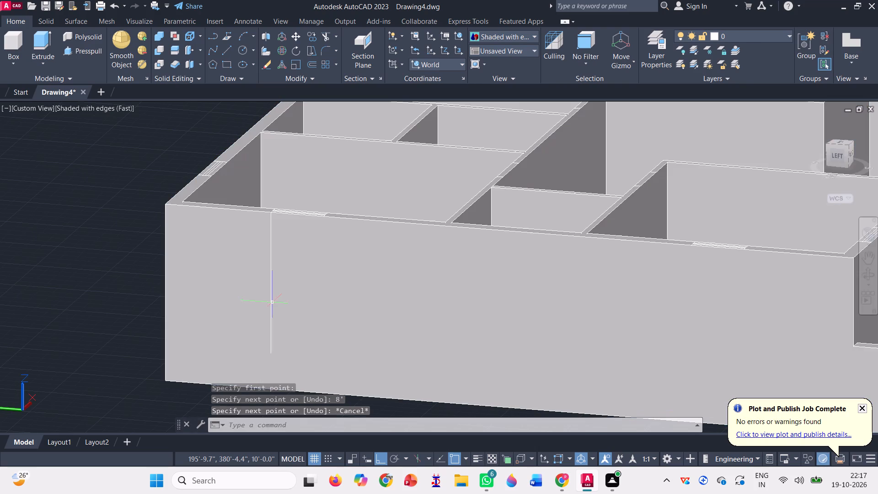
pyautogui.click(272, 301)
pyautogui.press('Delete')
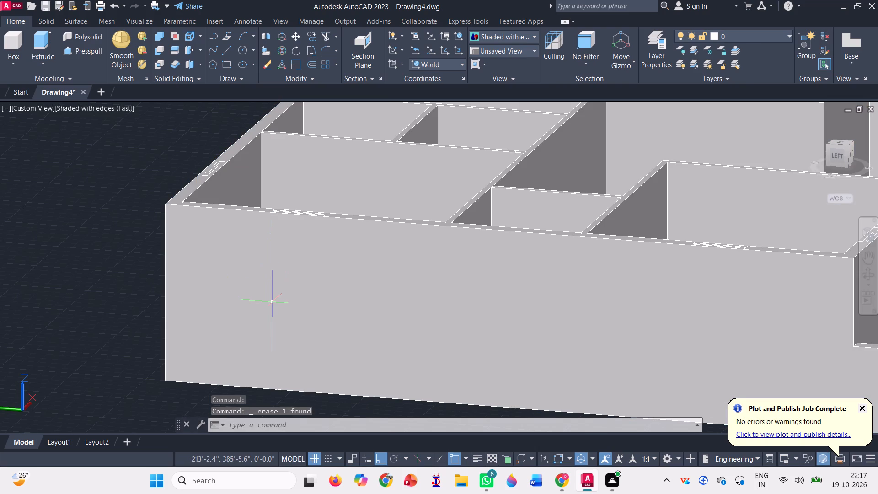
# Draw a 7' vertical line down the outer wall face from the outer corner of the same window marking.
pyautogui.press('l')
pyautogui.press('Return')
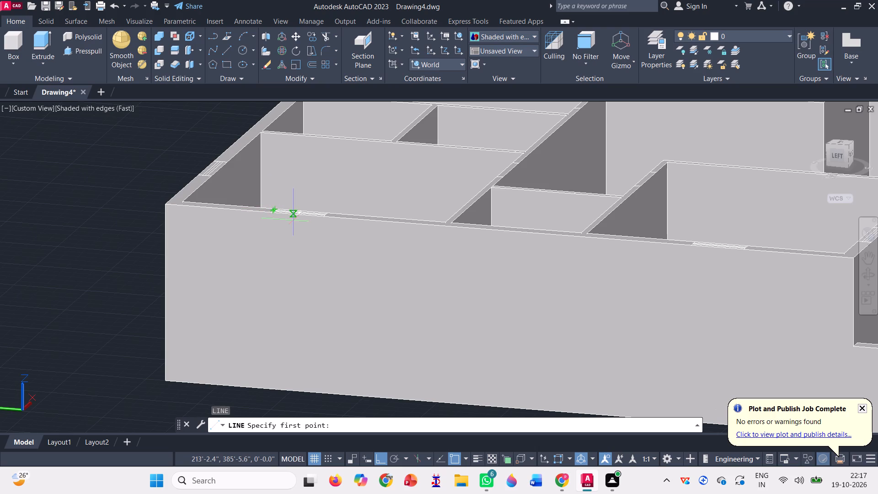
pyautogui.scroll(3, 293, 220)
pyautogui.scroll(4, 207, 188)
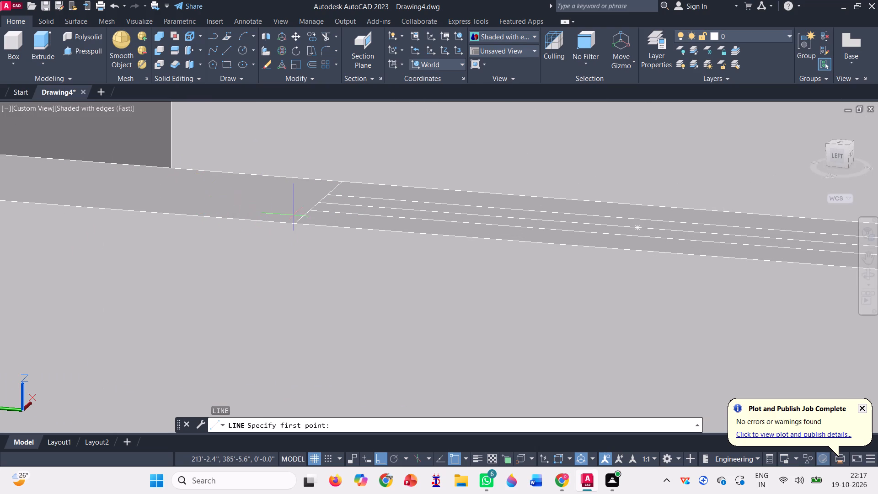
pyautogui.click(292, 222)
pyautogui.scroll(-2, 294, 167)
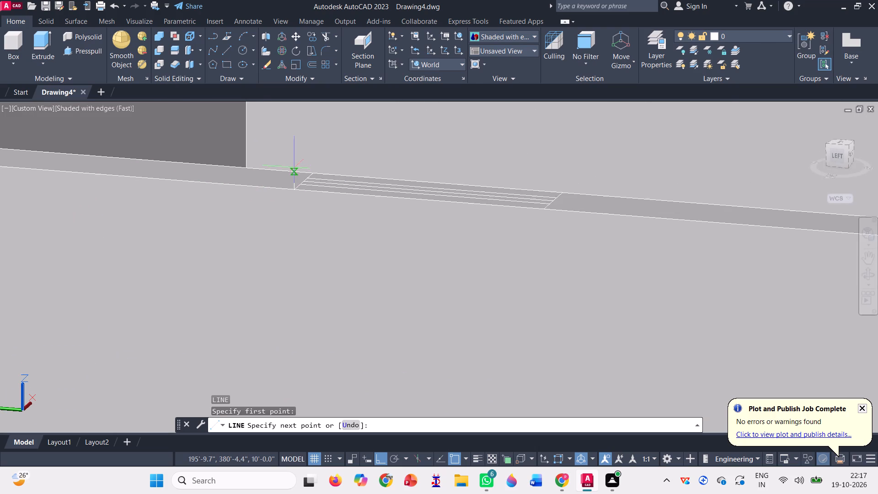
pyautogui.scroll(-4, 294, 167)
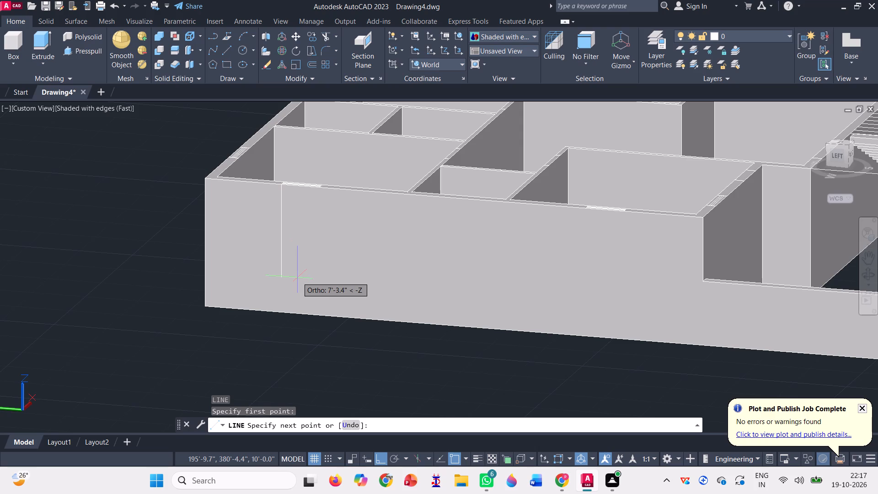
pyautogui.write("7'")
pyautogui.press('Return')
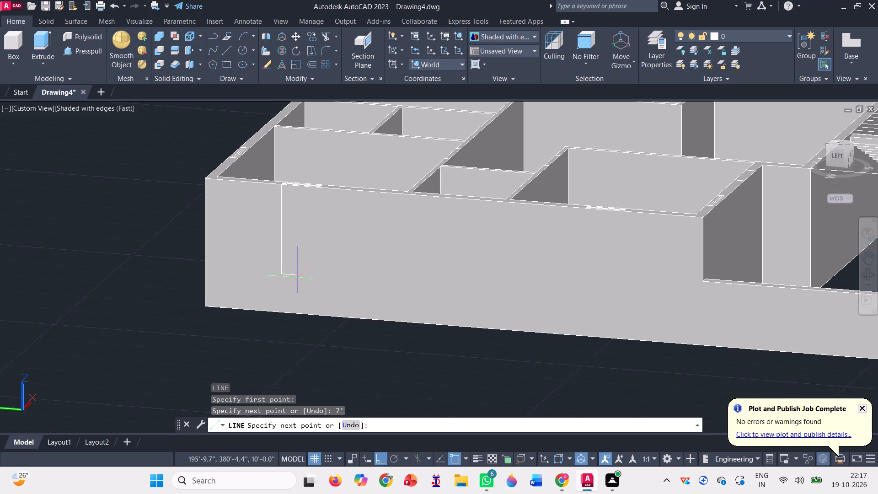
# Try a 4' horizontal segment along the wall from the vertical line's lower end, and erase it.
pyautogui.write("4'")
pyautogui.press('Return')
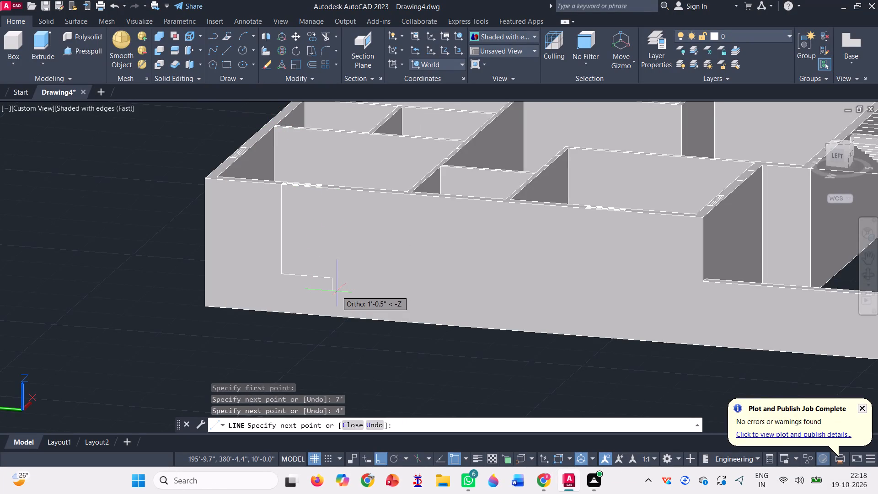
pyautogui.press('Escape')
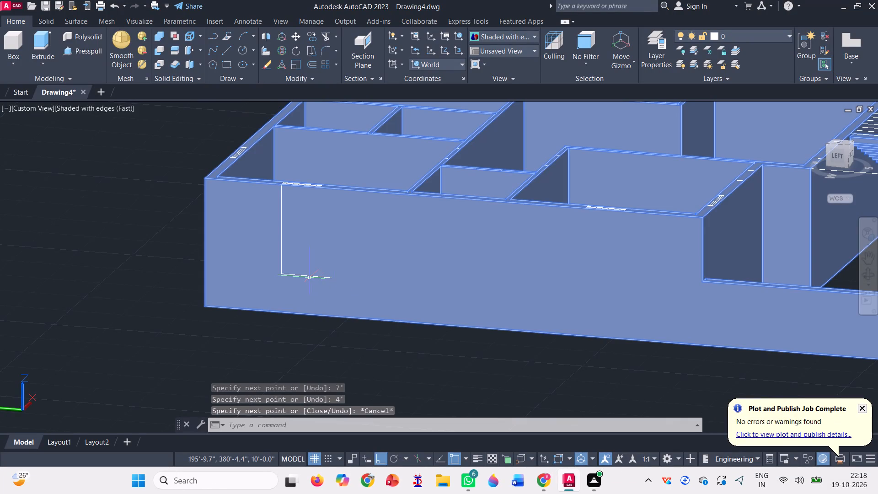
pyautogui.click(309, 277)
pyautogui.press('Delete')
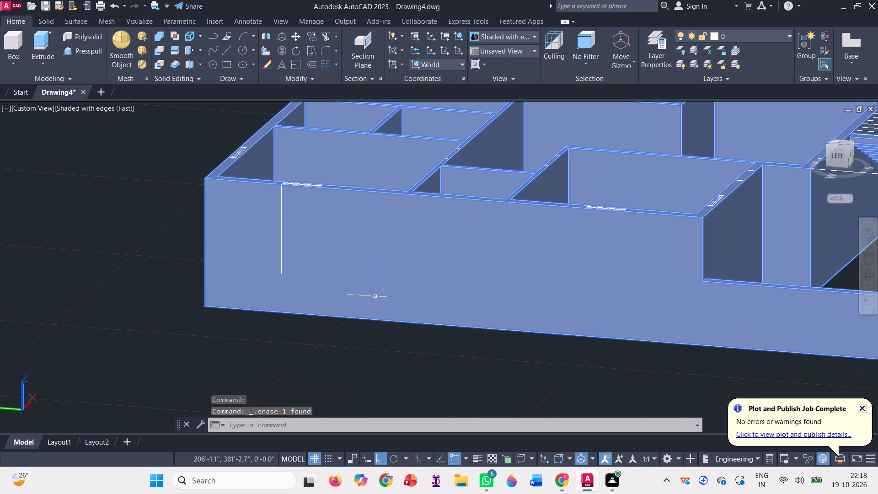
# Outline a 3' by 3' window opening on the wall face, starting from the 7' line's lower end and closing against that line.
pyautogui.press('l')
pyautogui.press('Return')
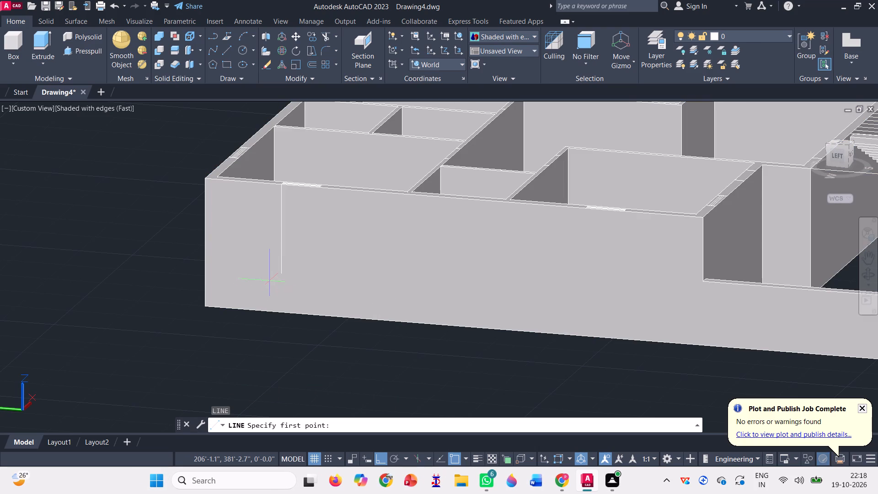
pyautogui.scroll(3, 271, 278)
pyautogui.click(298, 268)
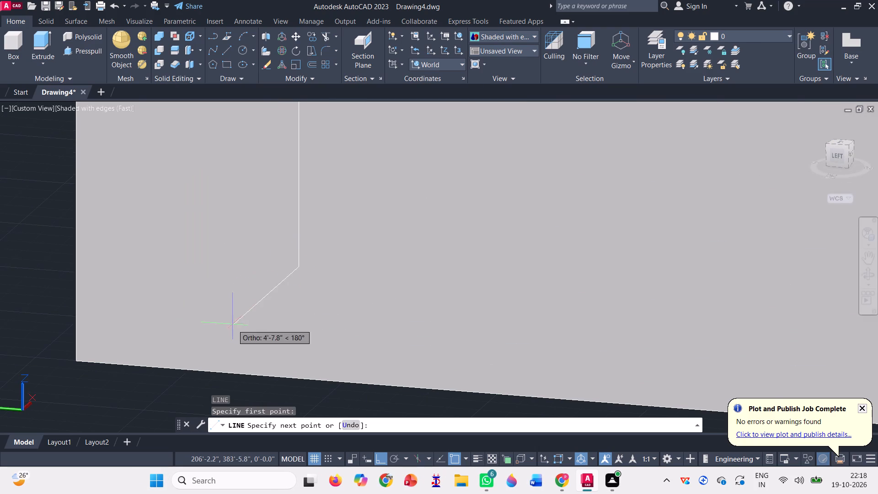
pyautogui.scroll(-2, 232, 323)
pyautogui.write("3'")
pyautogui.press('Return')
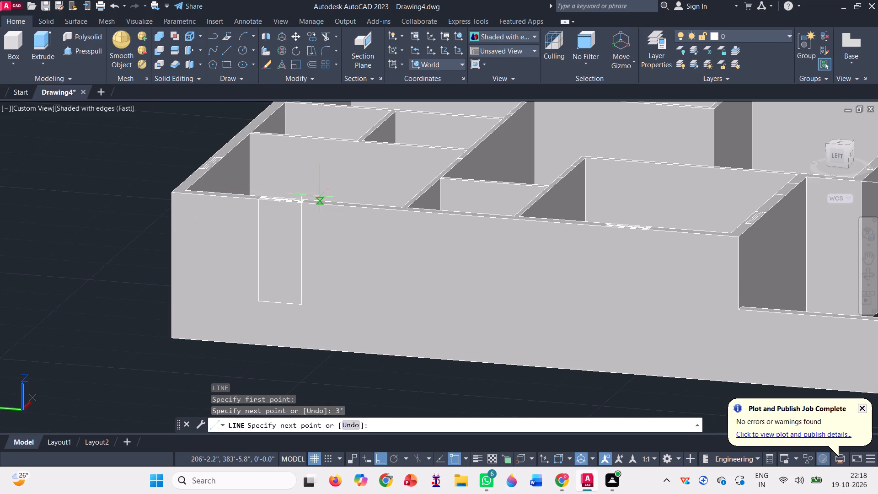
pyautogui.write("3'")
pyautogui.press('Return')
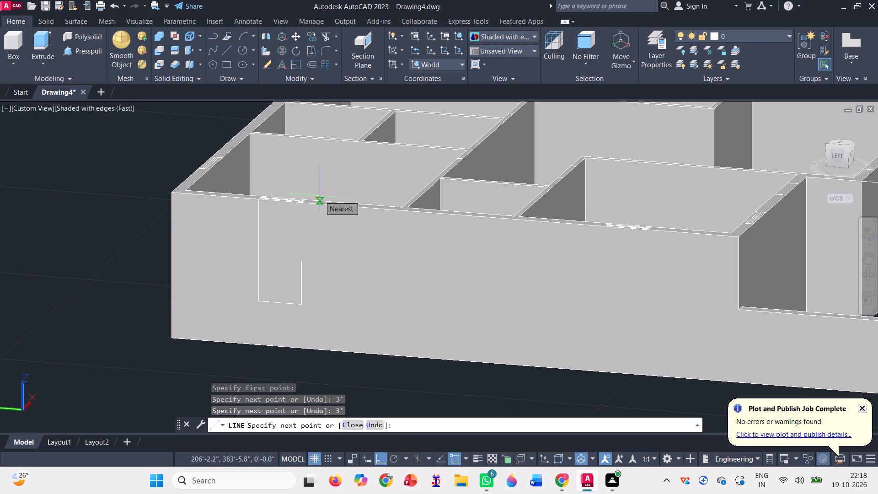
pyautogui.click(256, 256)
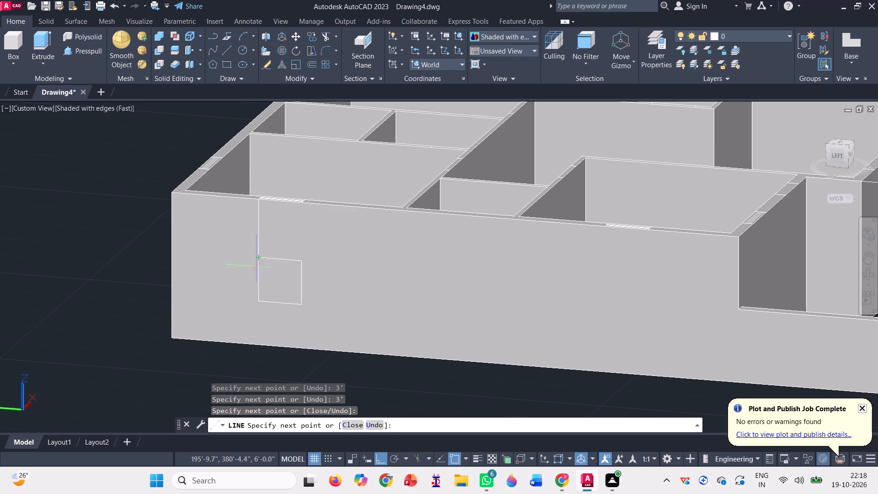
pyautogui.press('space')
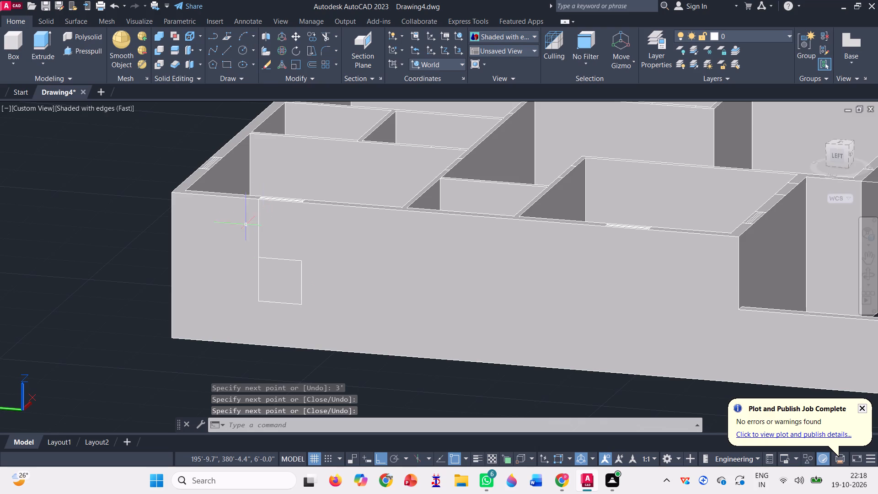
# Join the vertical guide line and the three window outline lines into one polyline.
pyautogui.scroll(2, 254, 244)
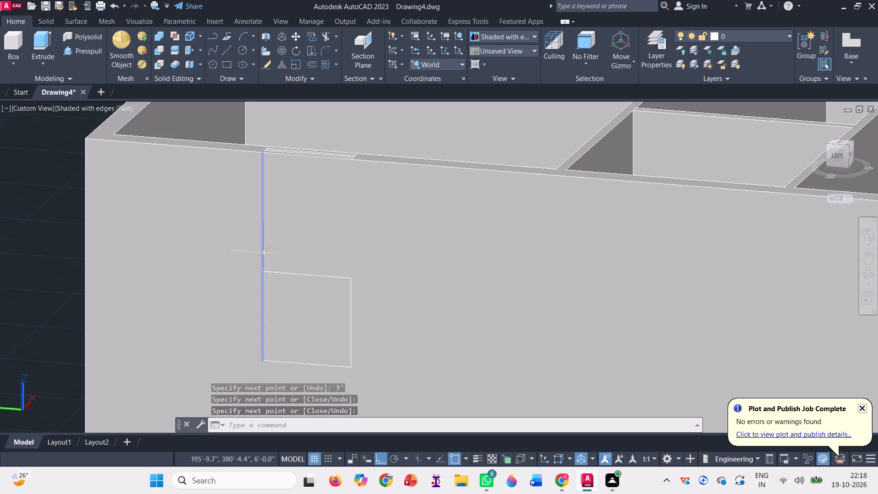
pyautogui.click(263, 251)
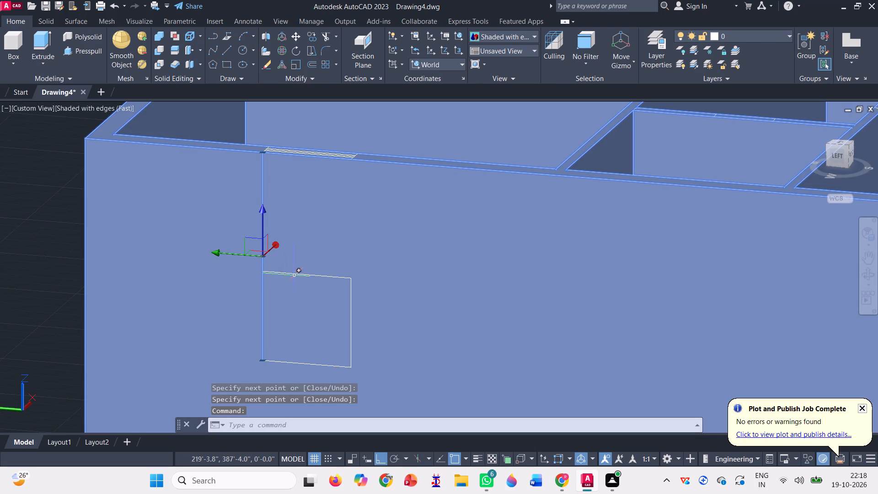
pyautogui.click(296, 274)
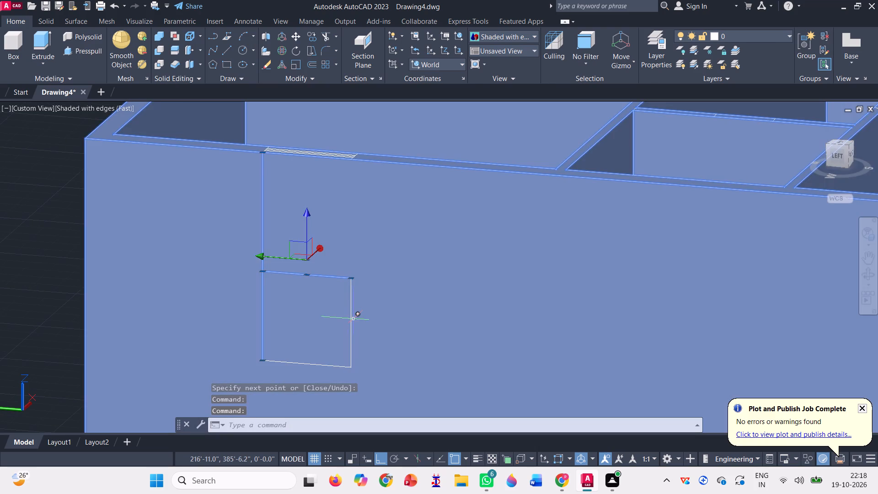
pyautogui.click(351, 319)
pyautogui.scroll(-1, 345, 268)
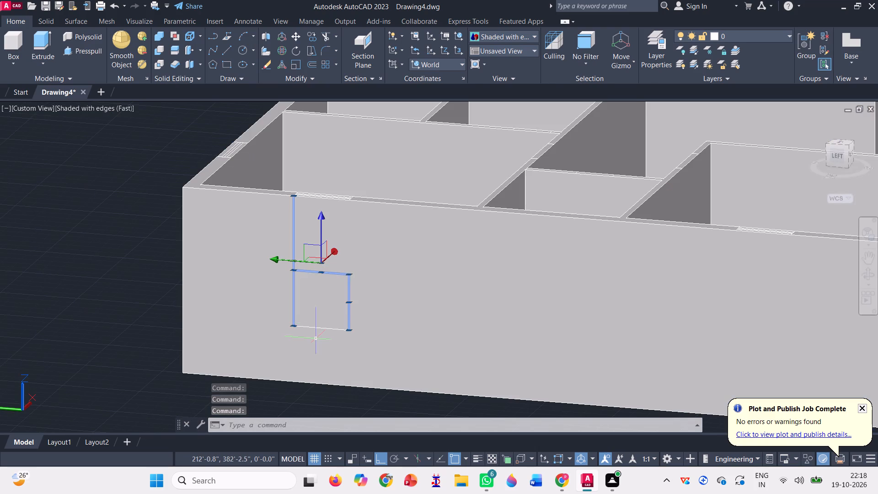
pyautogui.scroll(2, 320, 325)
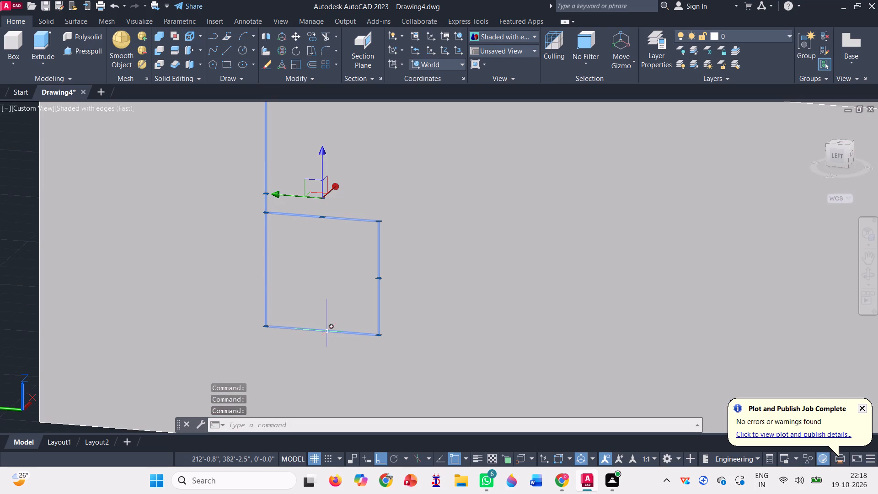
pyautogui.click(327, 331)
pyautogui.scroll(-2, 302, 308)
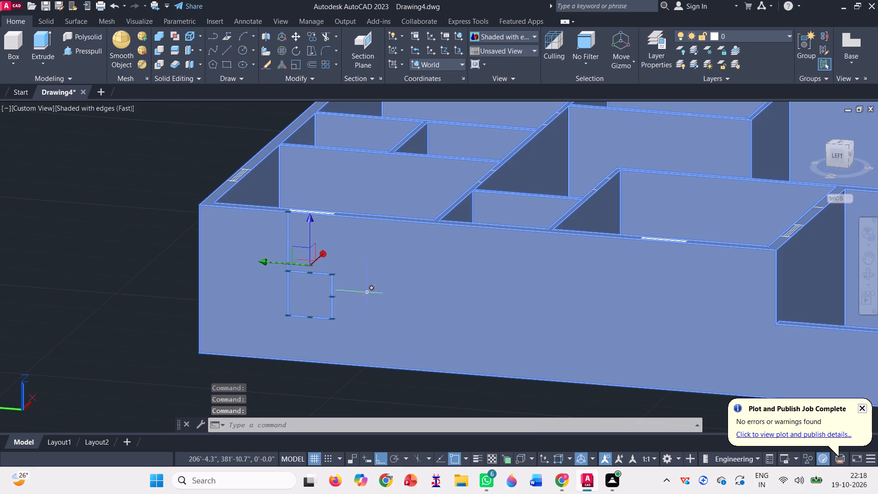
pyautogui.press('j')
pyautogui.press('Return')
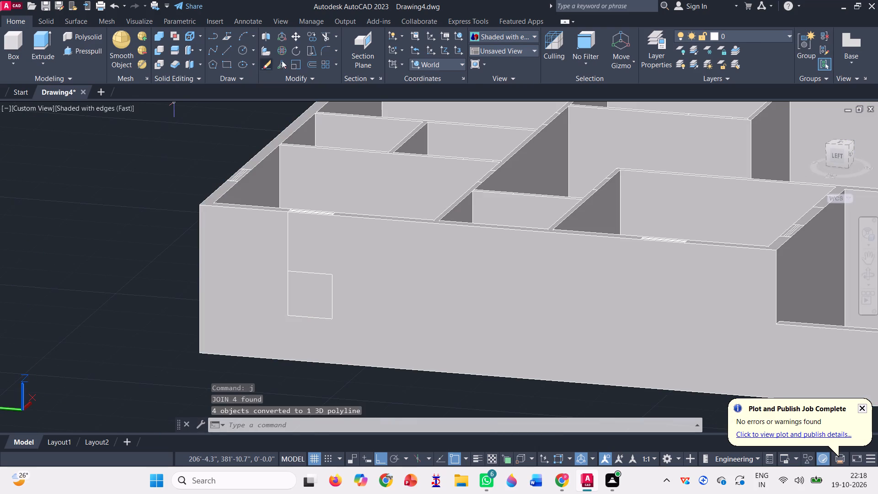
# Copy the joined window outline from its window marking's outer corner to the matching corner of the other marking along the same wall.
pyautogui.click(313, 33)
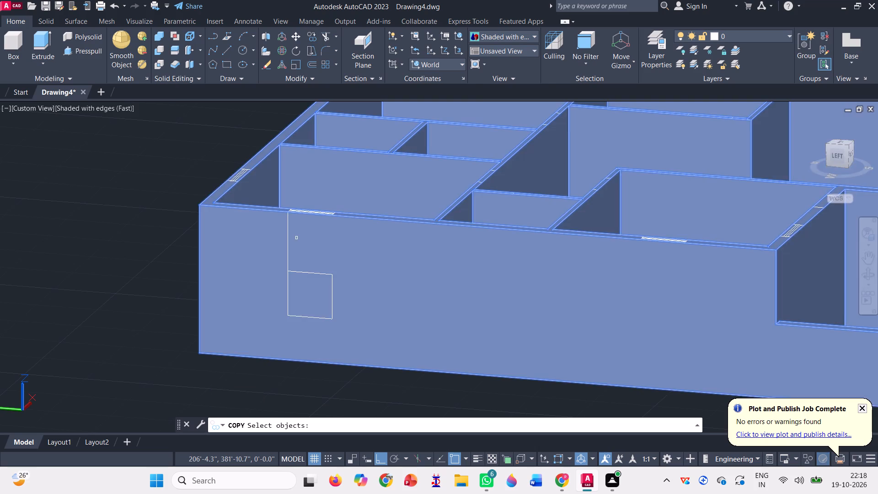
pyautogui.scroll(2, 296, 237)
pyautogui.click(279, 247)
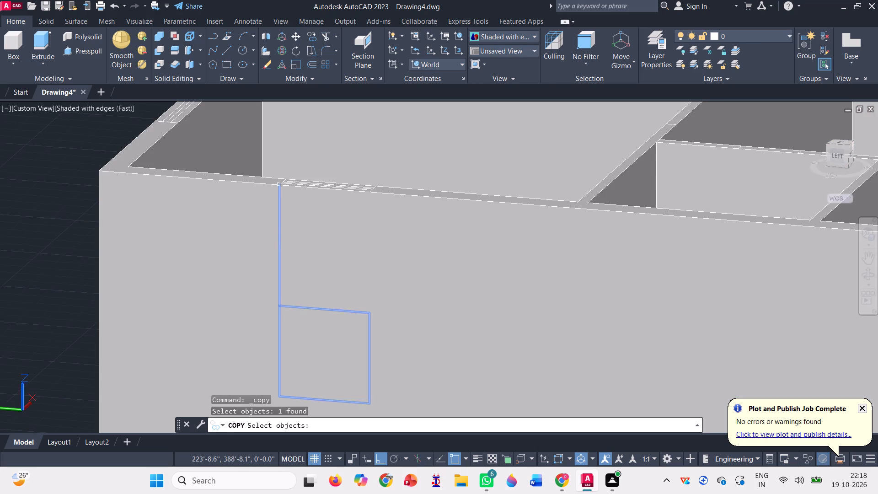
pyautogui.press('space')
pyautogui.scroll(3, 284, 170)
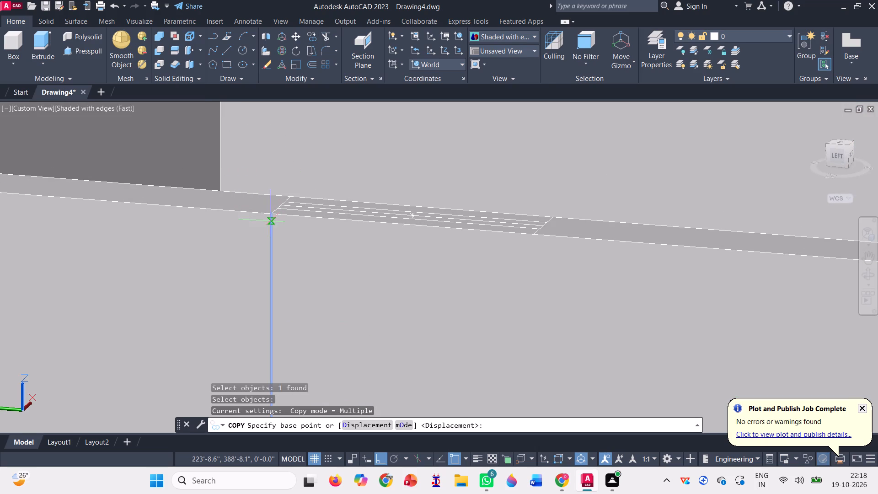
pyautogui.click(269, 214)
pyautogui.scroll(-3, 207, 209)
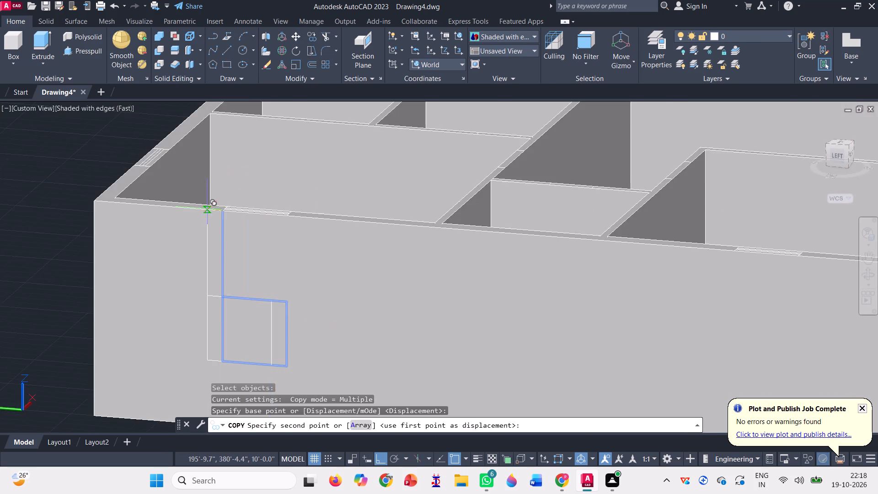
pyautogui.scroll(-2, 207, 209)
pyautogui.scroll(6, 429, 223)
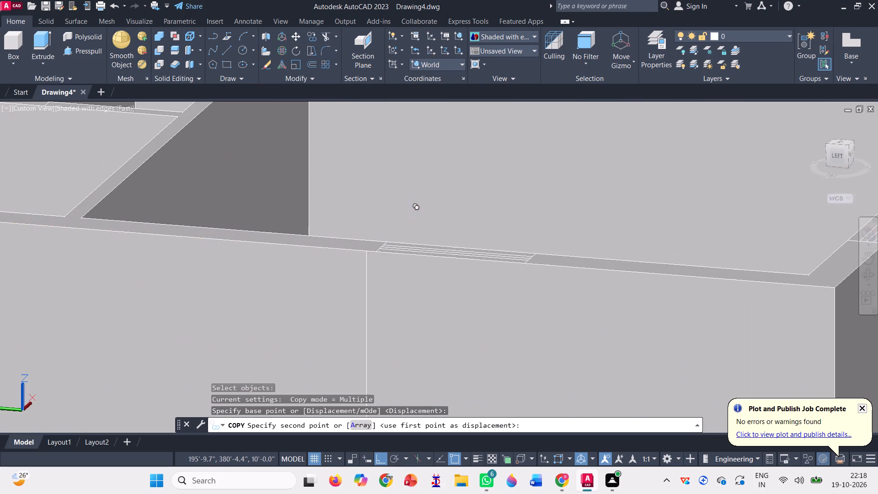
pyautogui.click(375, 252)
pyautogui.scroll(-4, 369, 280)
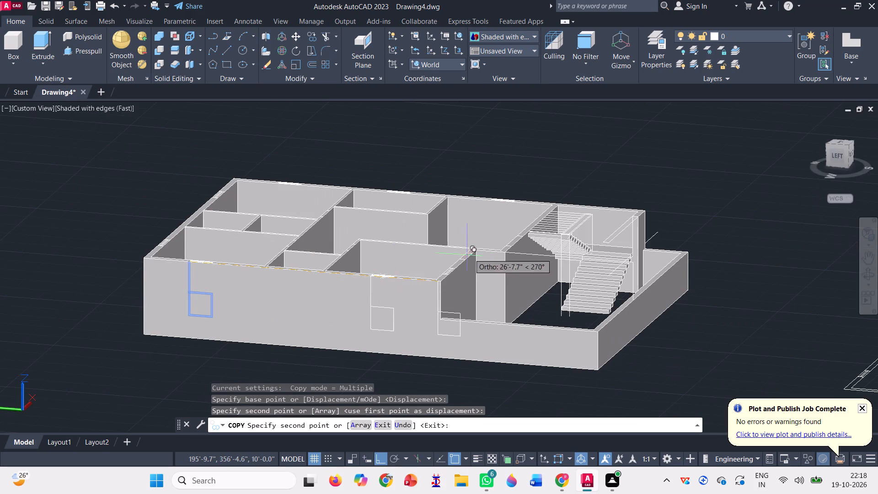
# Place three more copies of the window outline at the outer corners of the window markings on the opposite long exterior wall.
pyautogui.click(870, 275)
pyautogui.moveTo(712, 354); pyautogui.dragTo(563, 375)
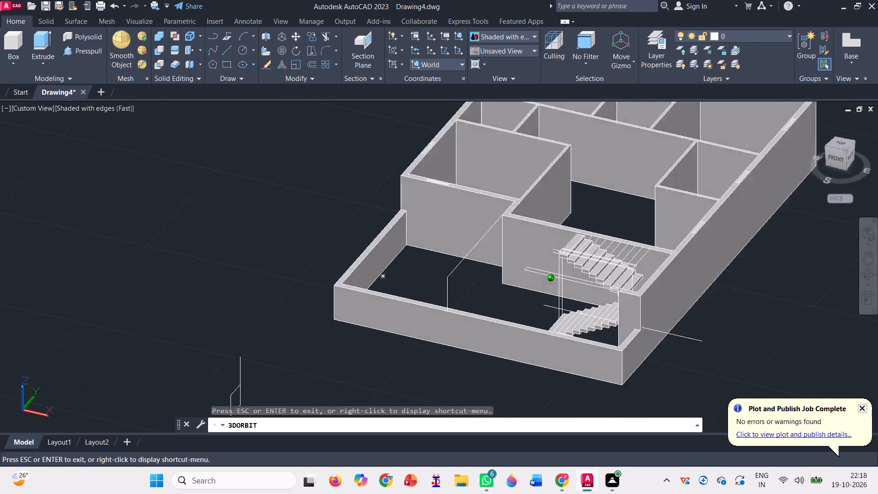
pyautogui.moveTo(563, 375); pyautogui.dragTo(526, 362)
pyautogui.scroll(-4, 448, 275)
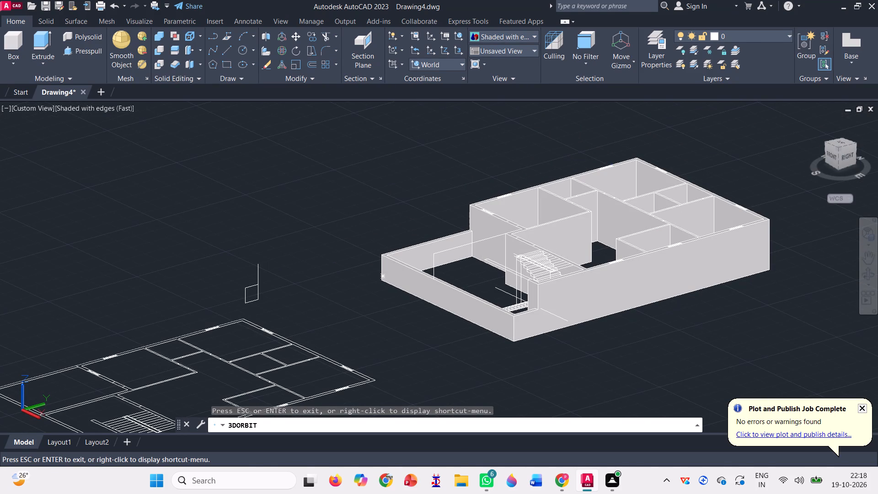
pyautogui.press('Escape')
pyautogui.scroll(3, 729, 217)
pyautogui.scroll(3, 766, 242)
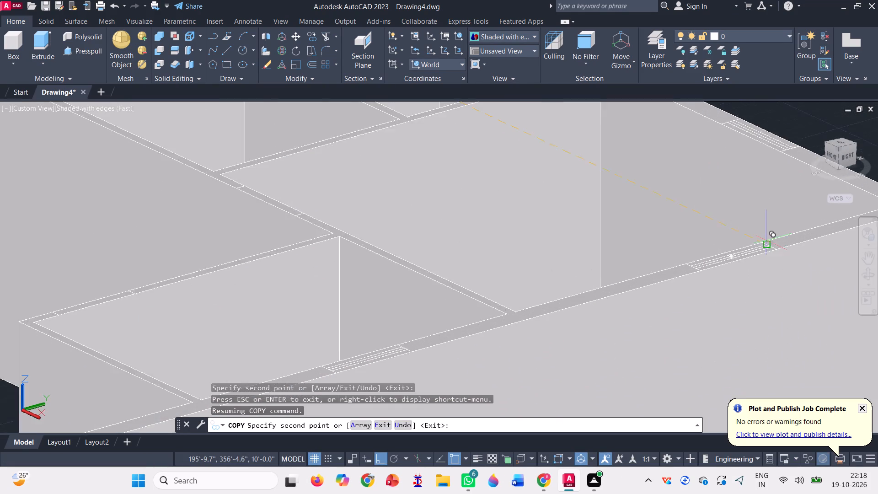
pyautogui.click(780, 254)
pyautogui.scroll(-3, 783, 224)
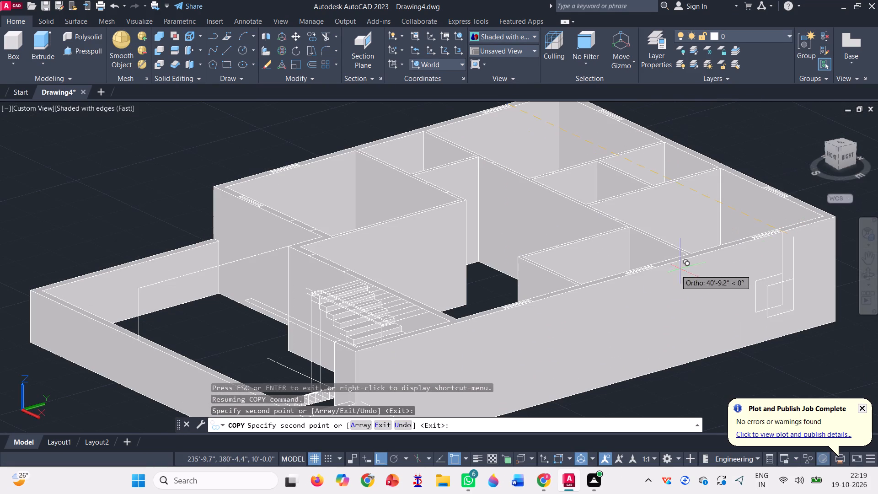
pyautogui.scroll(3, 661, 263)
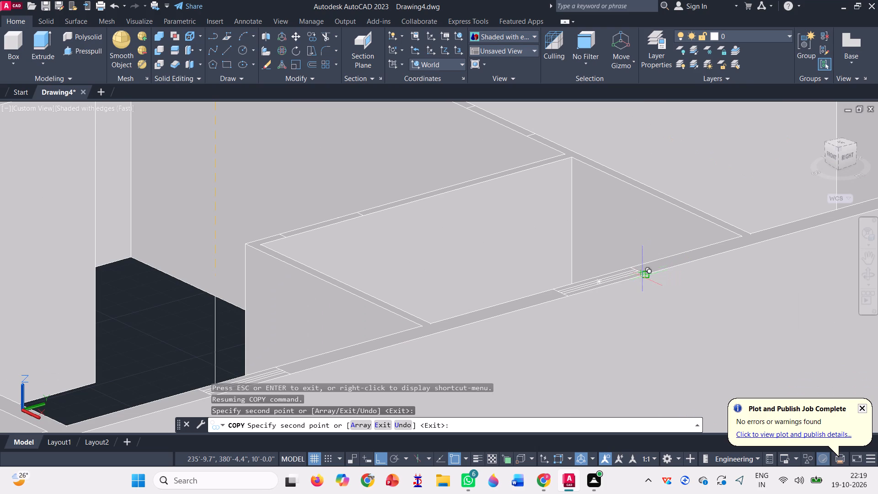
pyautogui.click(645, 277)
pyautogui.scroll(-2, 696, 242)
pyautogui.scroll(-2, 628, 279)
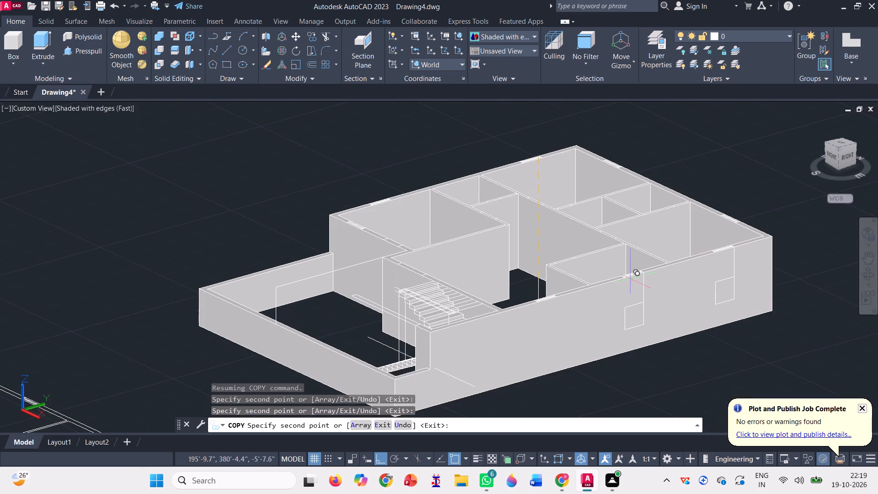
pyautogui.scroll(8, 551, 306)
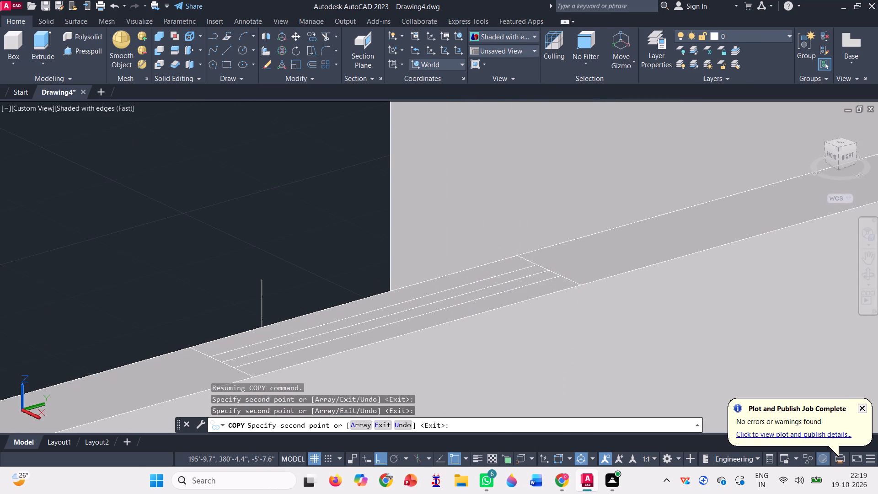
pyautogui.click(579, 287)
pyautogui.scroll(-5, 581, 279)
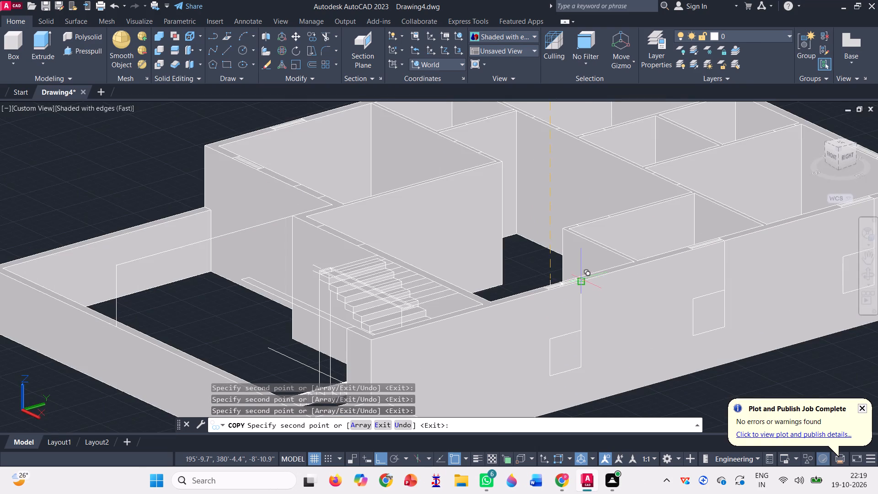
pyautogui.scroll(-1, 581, 279)
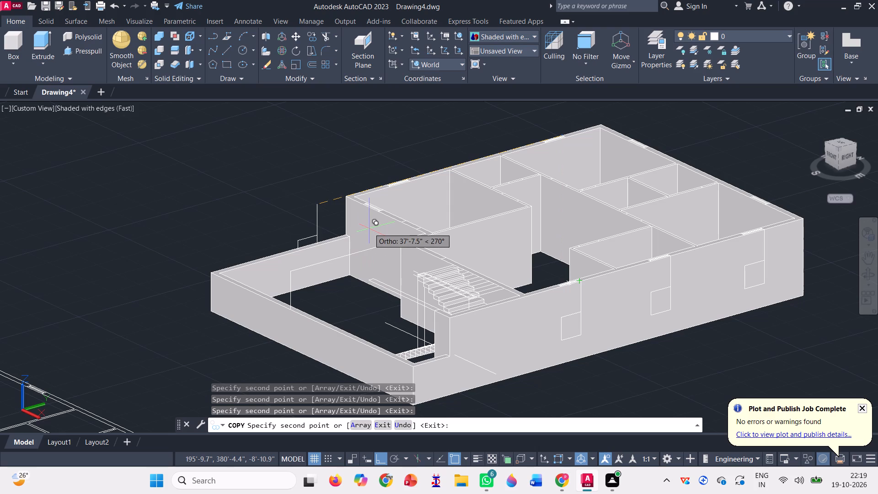
# Place a spare copy of the window outline outside the building beside the front boundary wall and finish copying.
pyautogui.click(228, 192)
pyautogui.press('Escape')
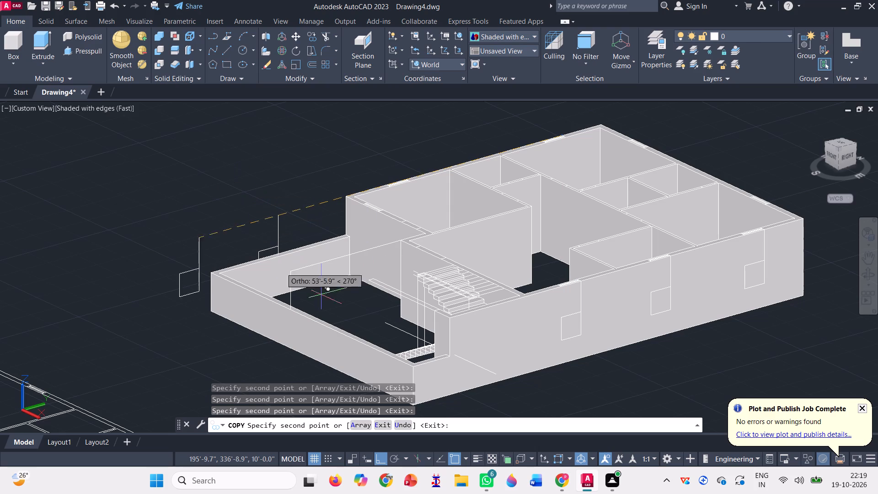
# Copy the spare window outline farther out into the open space beside the building and erase the one beside the boundary wall.
pyautogui.click(863, 274)
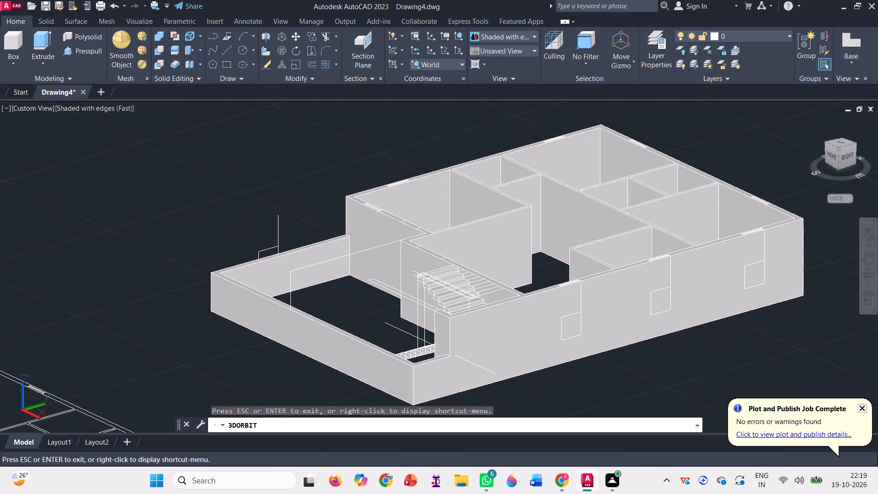
pyautogui.moveTo(682, 363); pyautogui.dragTo(769, 368)
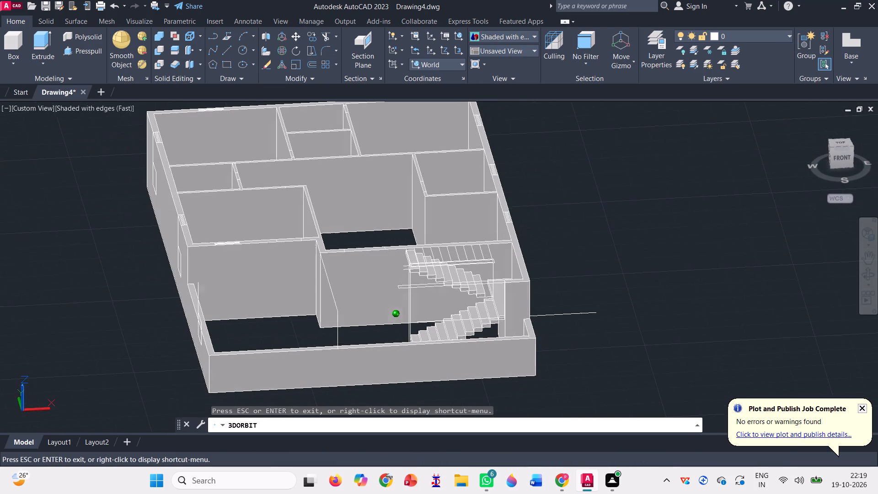
pyautogui.press('Escape')
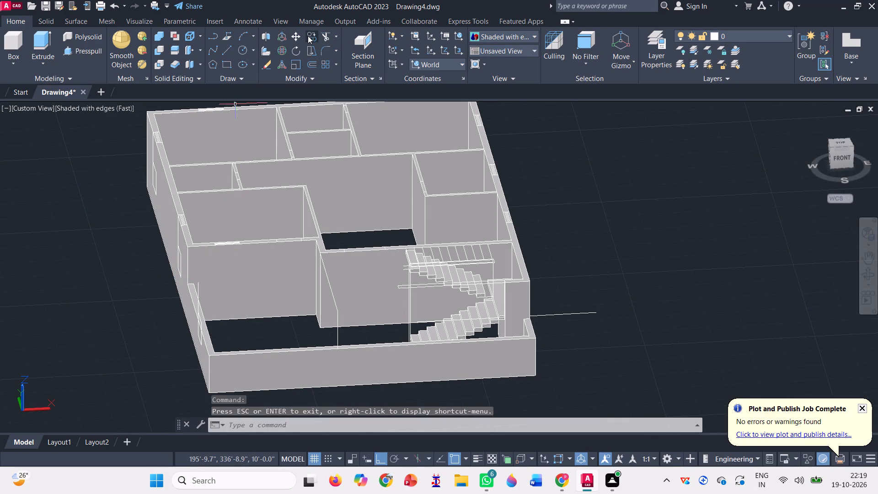
pyautogui.click(308, 36)
pyautogui.scroll(3, 195, 309)
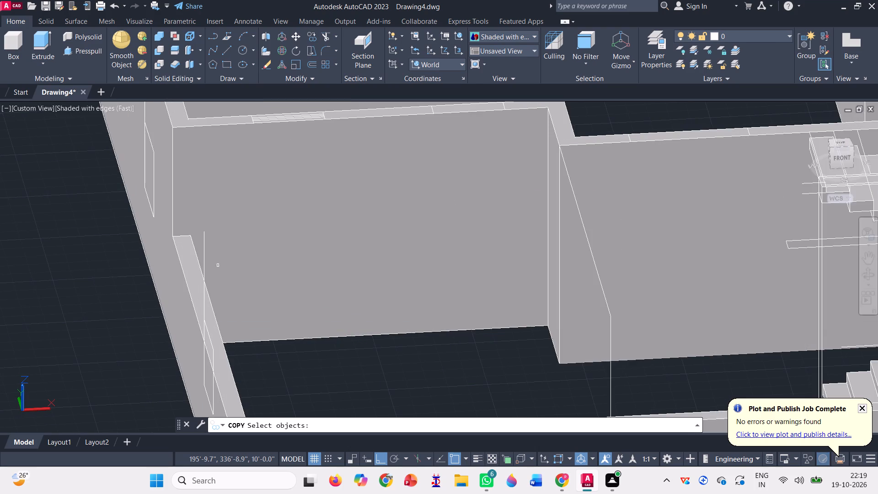
pyautogui.click(205, 248)
pyautogui.press('space')
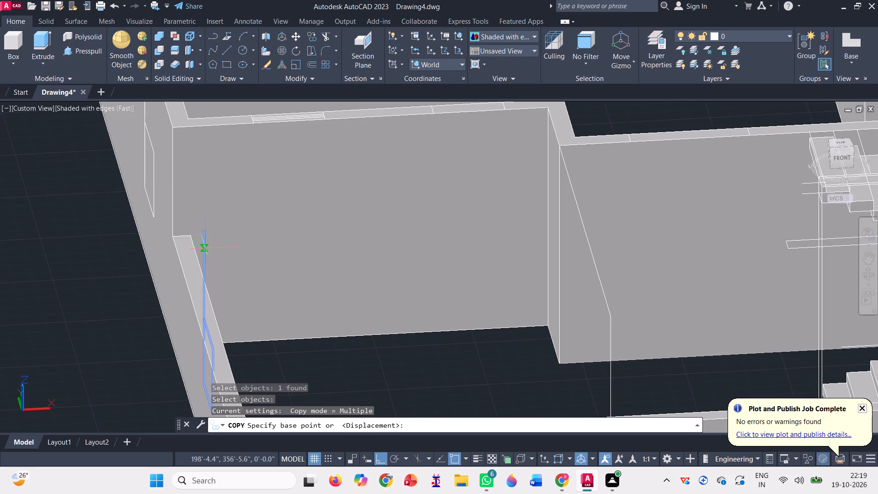
pyautogui.click(205, 248)
pyautogui.scroll(-3, 324, 252)
pyautogui.click(176, 254)
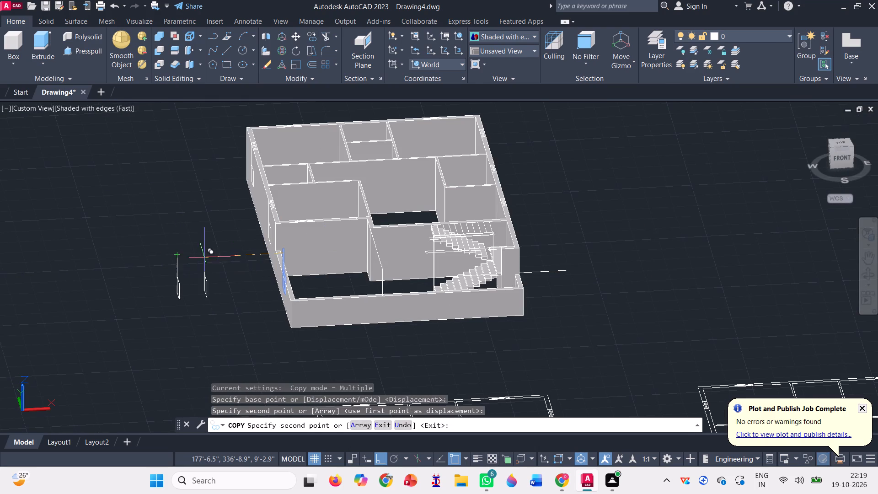
pyautogui.press('Escape')
pyautogui.scroll(2, 280, 256)
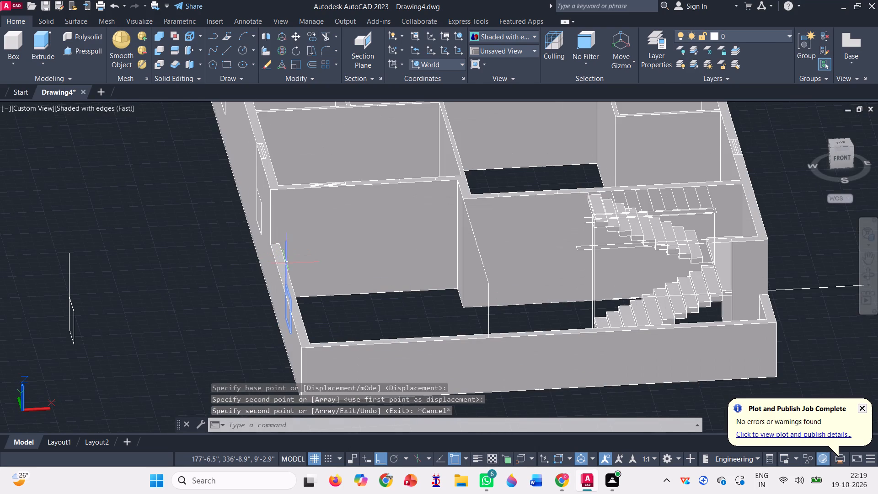
pyautogui.click(287, 263)
pyautogui.press('Delete')
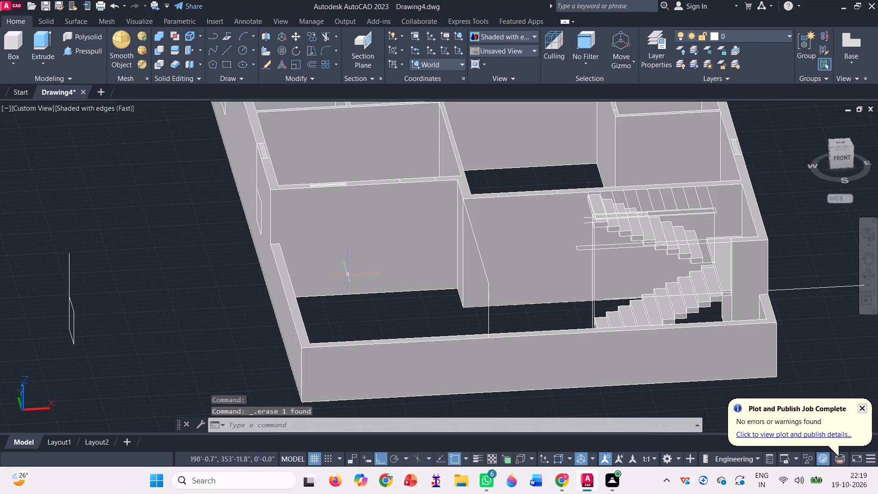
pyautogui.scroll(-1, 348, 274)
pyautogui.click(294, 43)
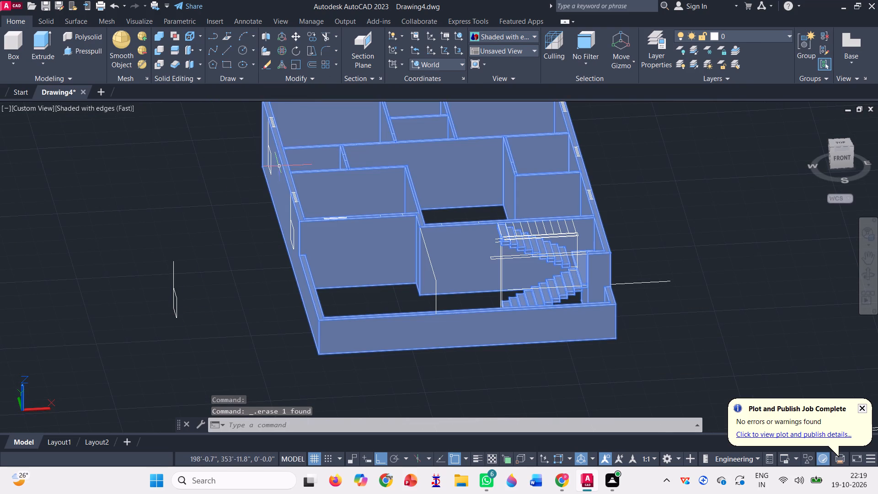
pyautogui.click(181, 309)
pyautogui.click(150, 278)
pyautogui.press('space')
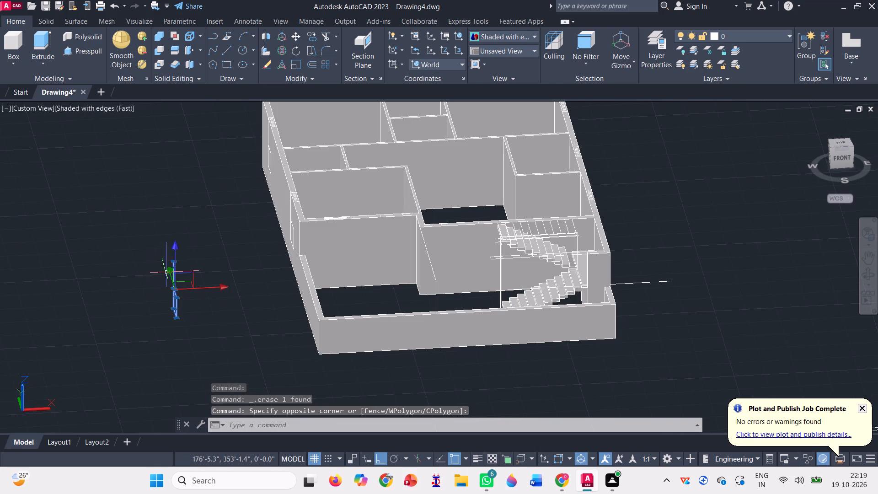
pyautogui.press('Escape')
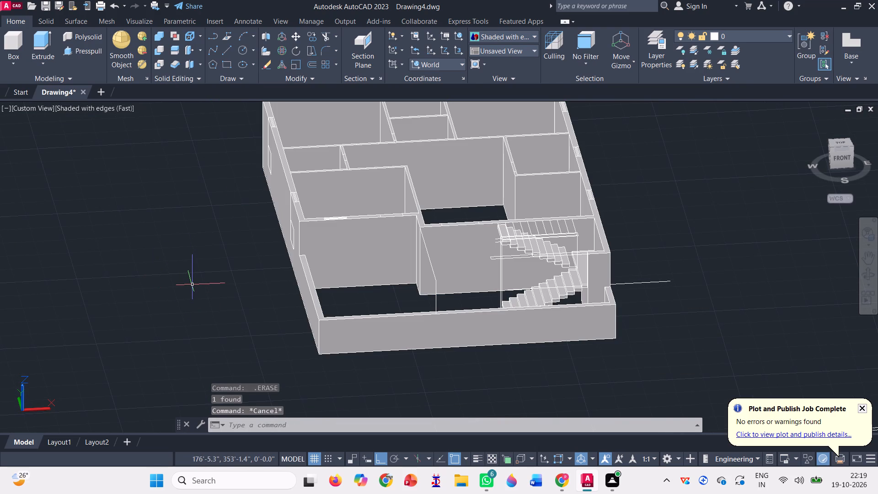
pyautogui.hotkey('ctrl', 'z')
# Rotate the spare window outline a quarter turn about its guide line's top end so it lies parallel to the front wall.
pyautogui.click(299, 49)
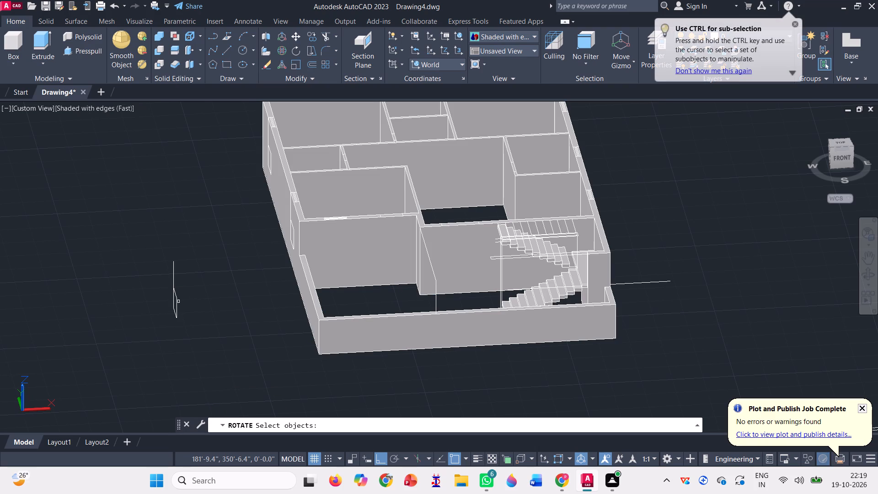
pyautogui.click(176, 301)
pyautogui.press('space')
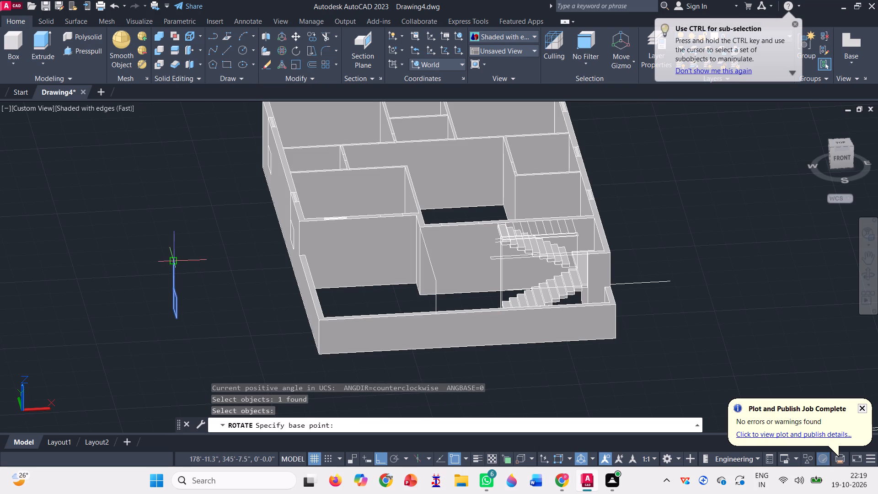
pyautogui.click(171, 260)
pyautogui.click(209, 306)
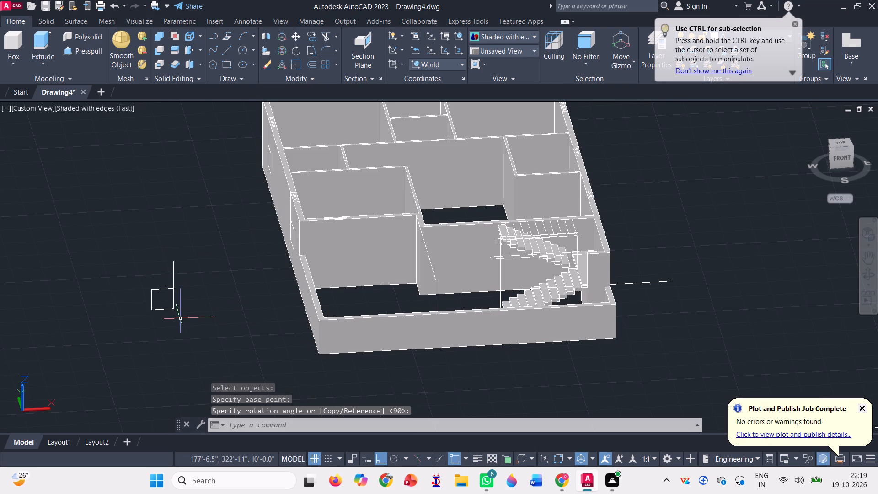
# Copy the rotated window outline from its guide line's top end to the outer corner of the window marking on the front room wall.
pyautogui.click(311, 37)
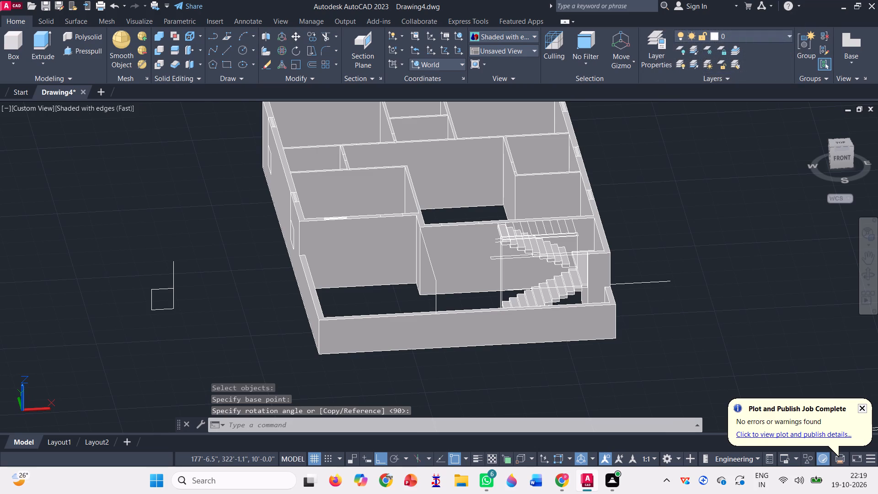
pyautogui.click(180, 300)
pyautogui.click(128, 257)
pyautogui.press('space')
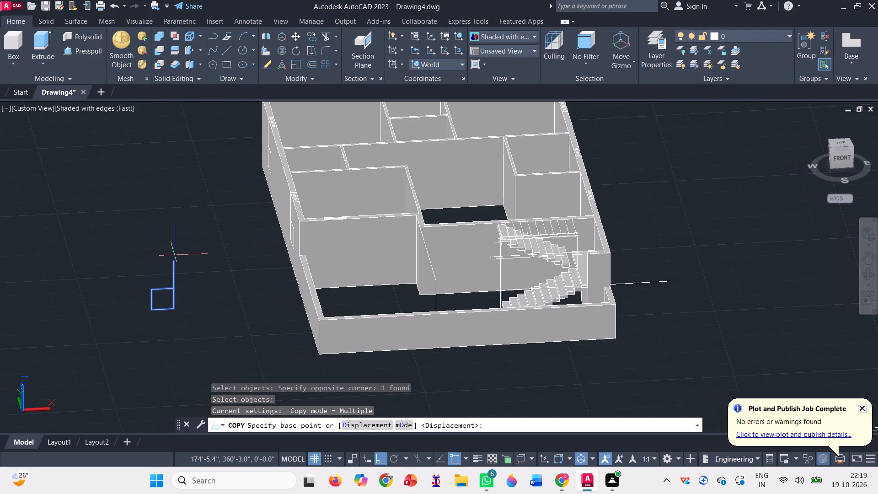
pyautogui.click(173, 261)
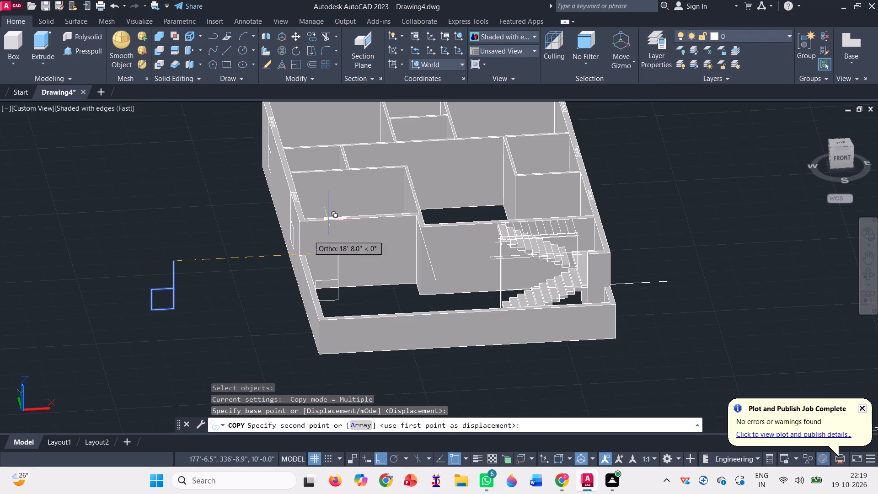
pyautogui.scroll(2, 363, 205)
pyautogui.scroll(3, 322, 237)
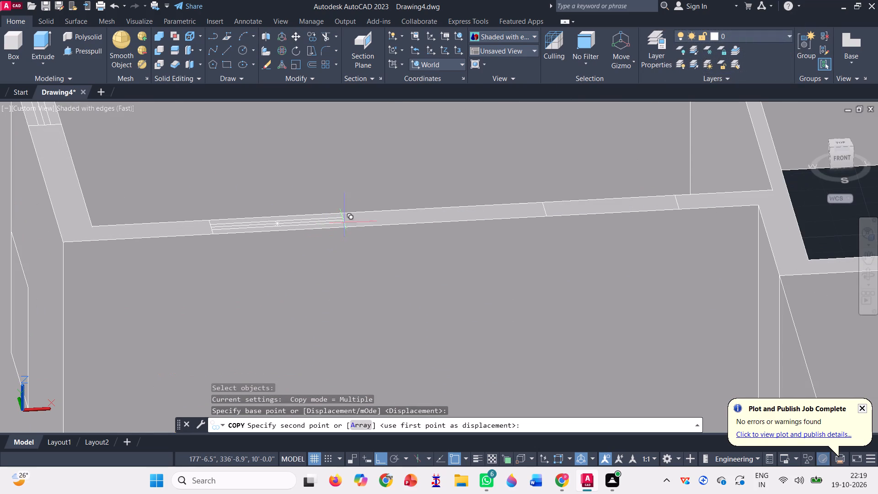
pyautogui.click(348, 230)
pyautogui.scroll(-3, 360, 266)
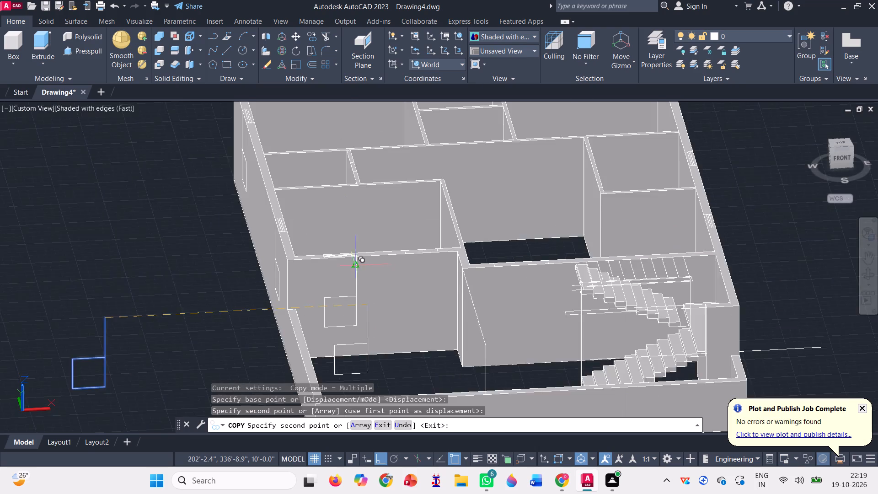
# Copy the rotated window outline to the outer corner of the window marking at the rear wall's east end.
pyautogui.scroll(-1, 359, 264)
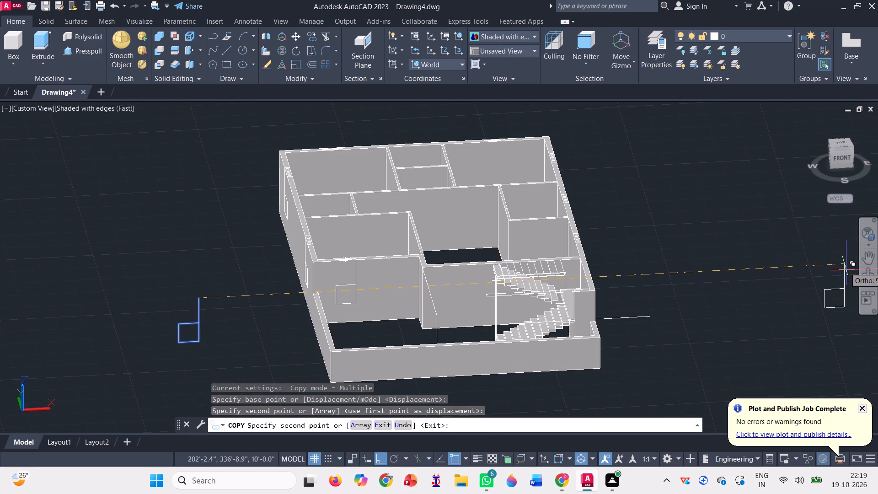
pyautogui.click(866, 275)
pyautogui.moveTo(475, 388); pyautogui.dragTo(508, 394)
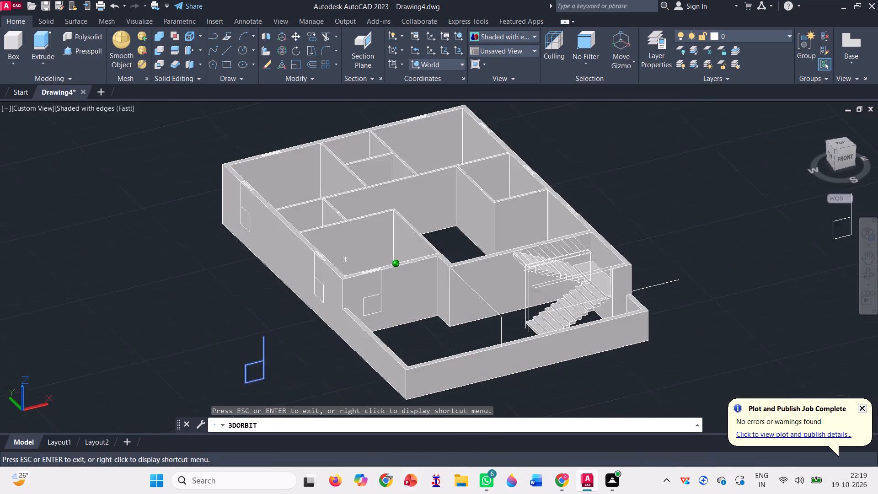
pyautogui.moveTo(508, 394); pyautogui.dragTo(700, 391)
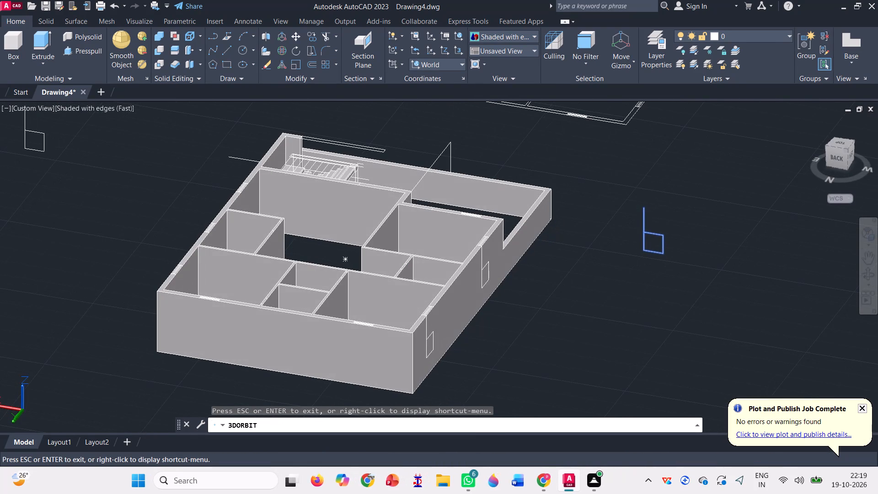
pyautogui.moveTo(283, 277); pyautogui.dragTo(287, 283)
pyautogui.scroll(-4, 346, 195)
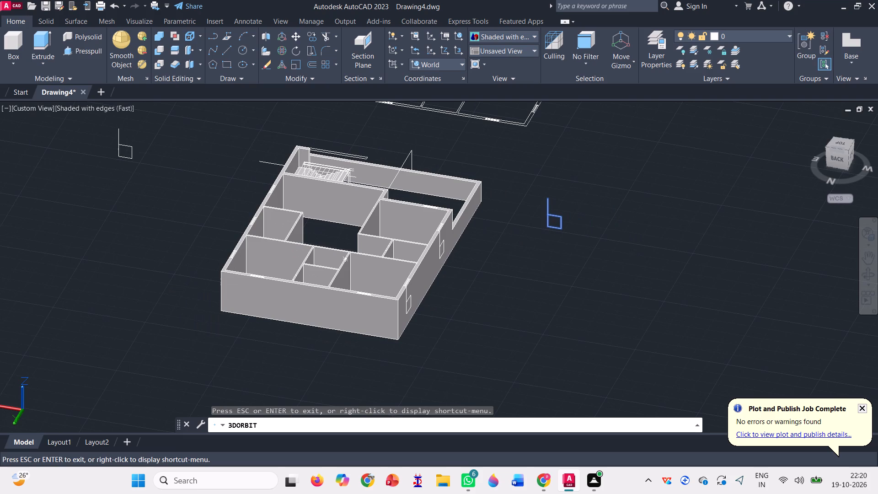
pyautogui.press('Escape')
pyautogui.scroll(3, 263, 284)
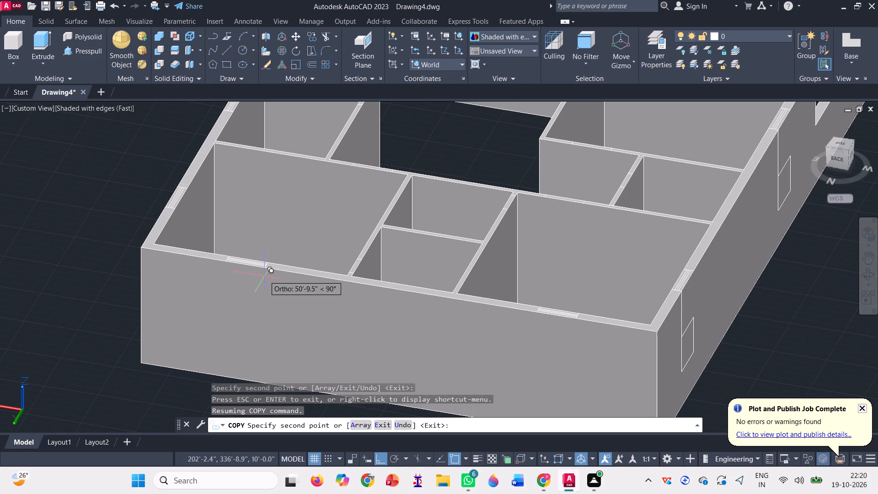
pyautogui.press('F8')
pyautogui.scroll(3, 263, 266)
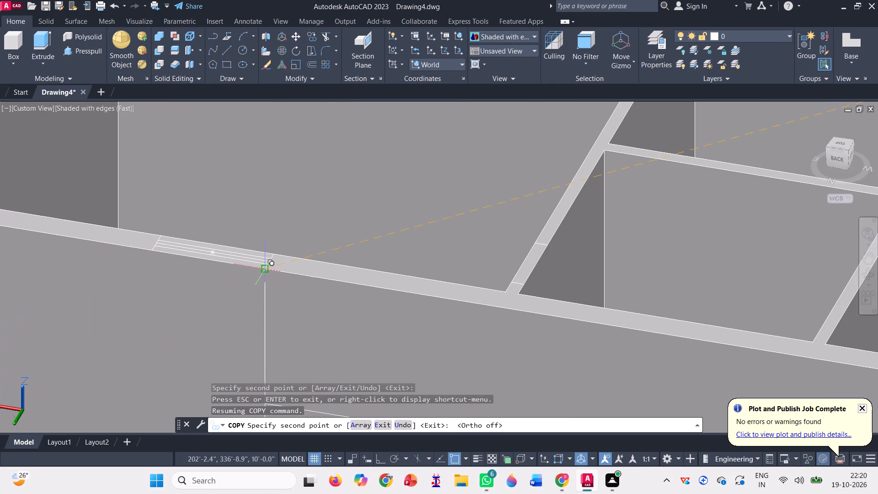
pyautogui.click(155, 248)
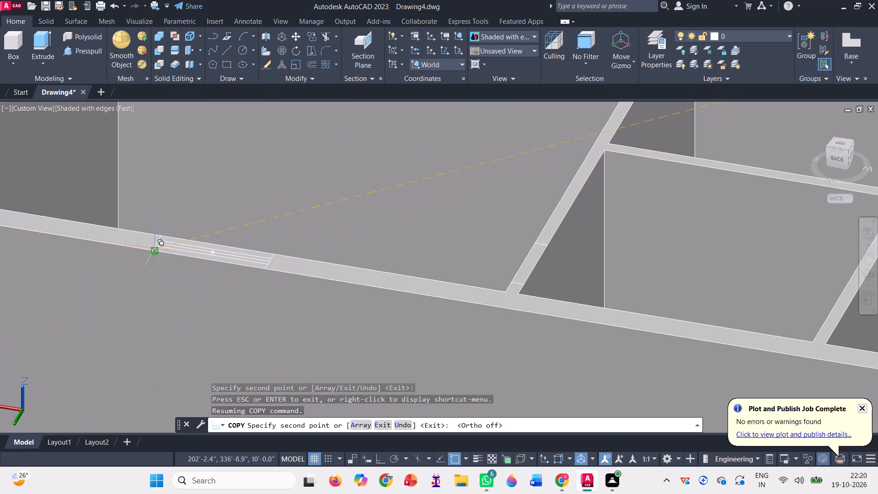
pyautogui.scroll(-3, 181, 199)
pyautogui.scroll(6, 169, 214)
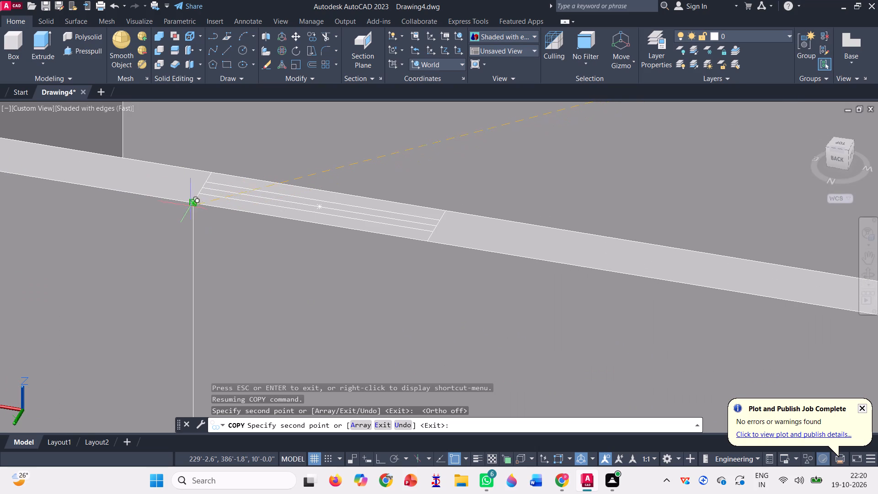
pyautogui.click(192, 205)
pyautogui.scroll(-4, 216, 193)
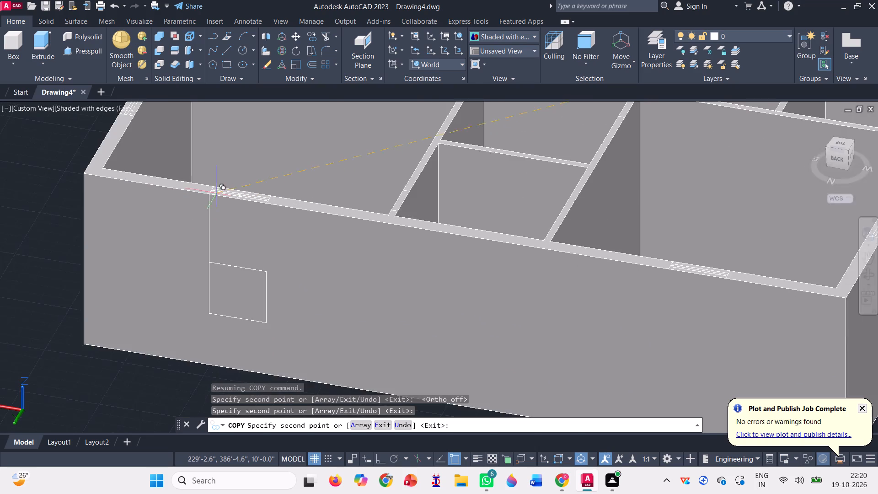
# Copy the window outline to the outer corner of the window marking at the rear wall's west end and finish copying.
pyautogui.scroll(5, 492, 233)
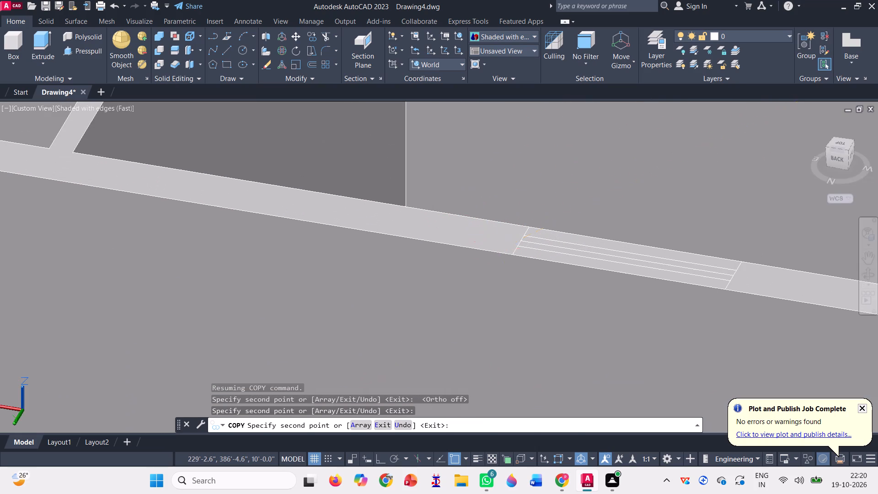
pyautogui.click(512, 252)
pyautogui.scroll(-5, 432, 268)
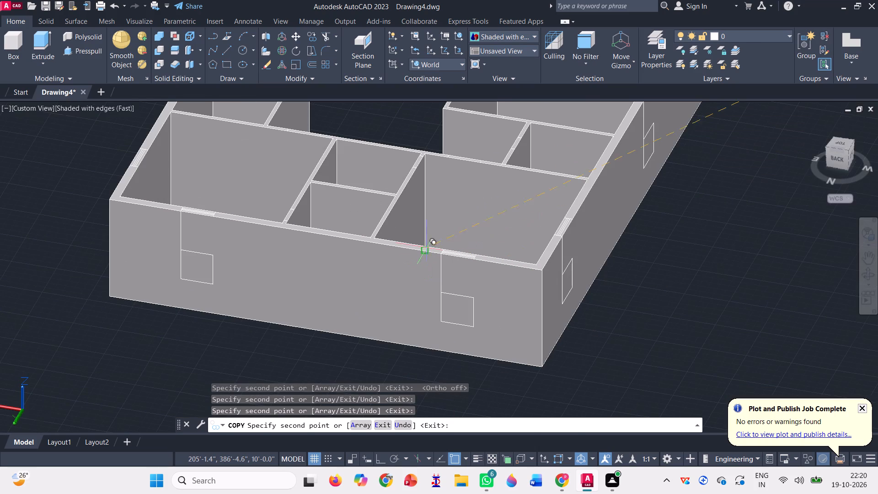
pyautogui.press('space')
# Presspull the window outline at the rear wall's east end through the wall to cut its opening.
pyautogui.scroll(-2, 423, 264)
pyautogui.scroll(-1, 391, 285)
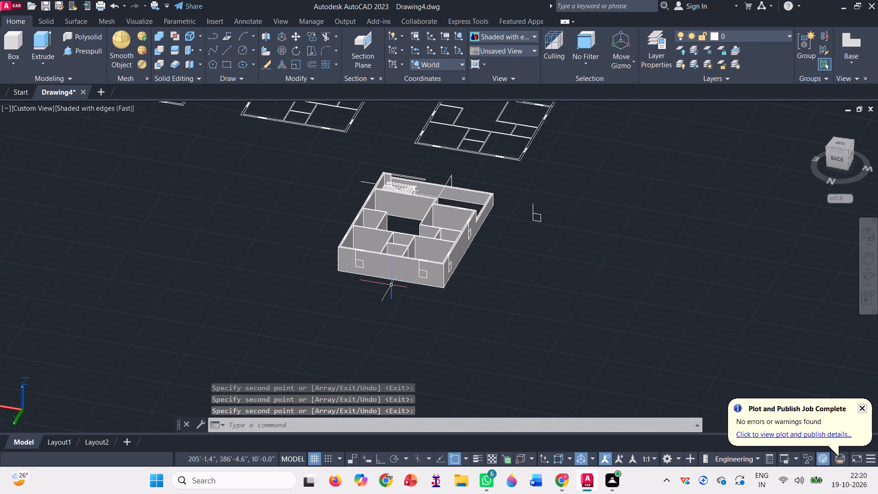
pyautogui.click(82, 50)
pyautogui.scroll(1, 350, 247)
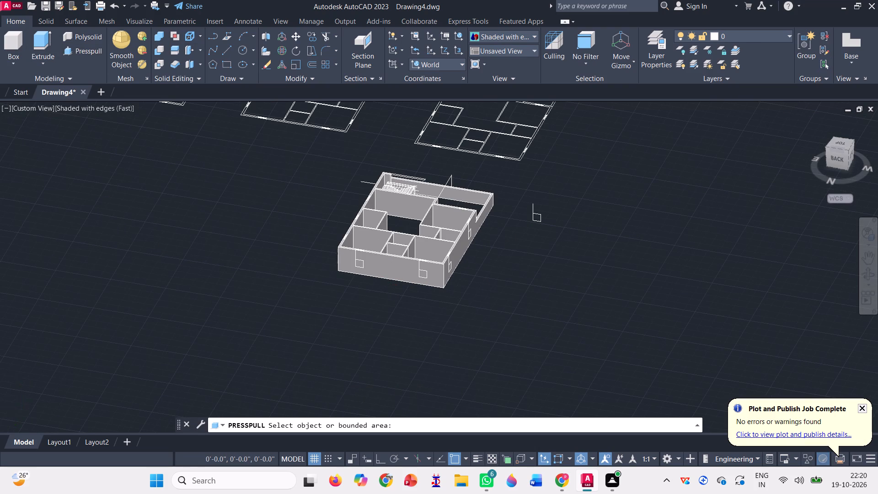
pyautogui.scroll(2, 350, 247)
pyautogui.click(376, 296)
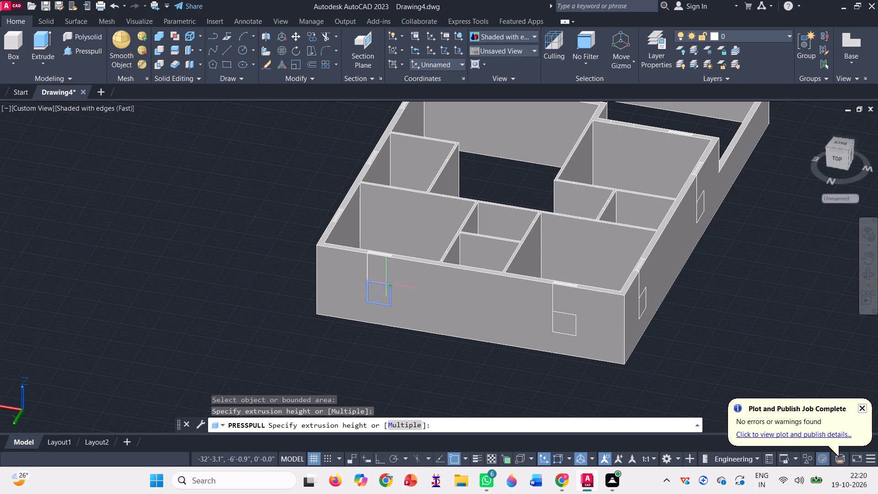
pyautogui.click(387, 280)
pyautogui.click(380, 291)
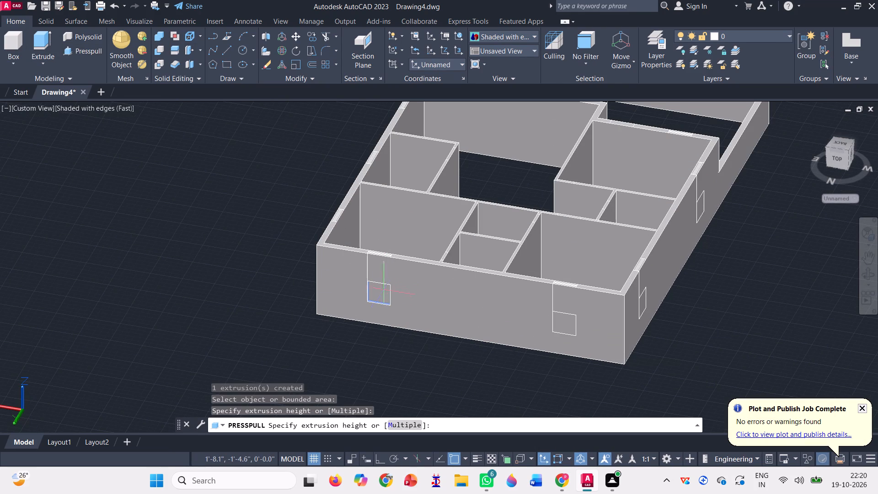
pyautogui.scroll(3, 386, 285)
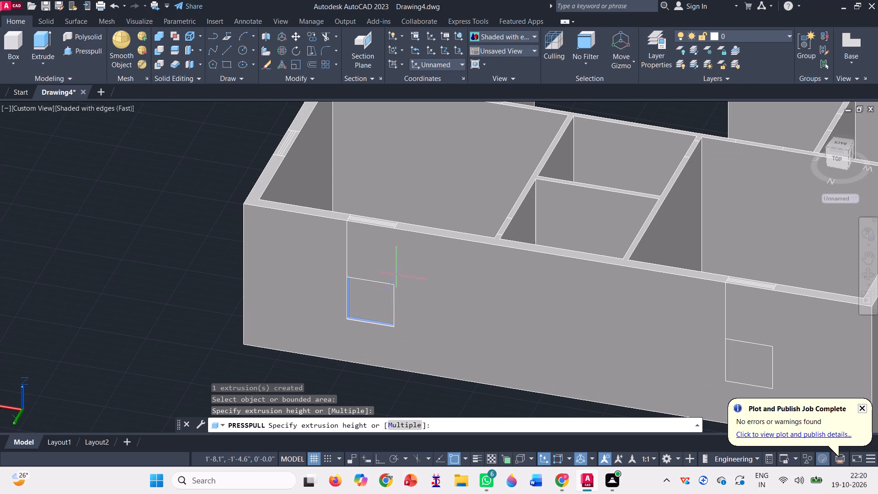
pyautogui.click(396, 272)
pyautogui.scroll(-1, 337, 287)
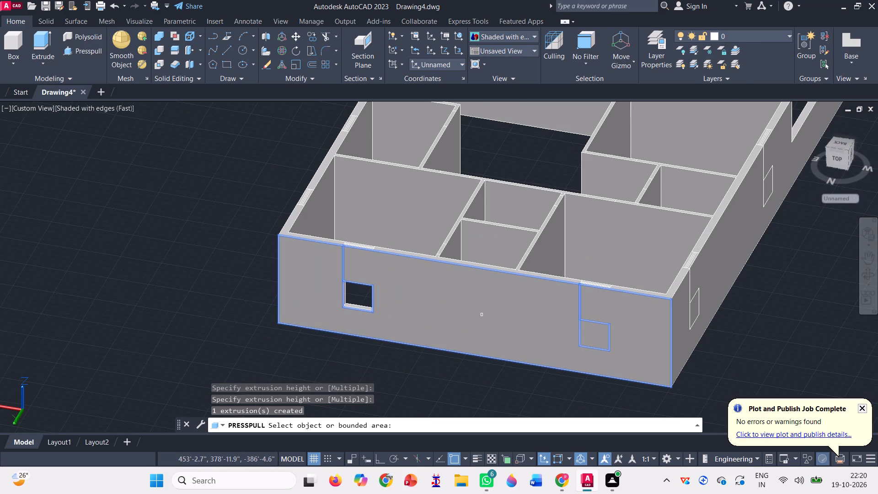
# Presspull the rearmost west wall window outline and the rear wall's west-end outline through their walls to cut both openings.
pyautogui.scroll(2, 591, 325)
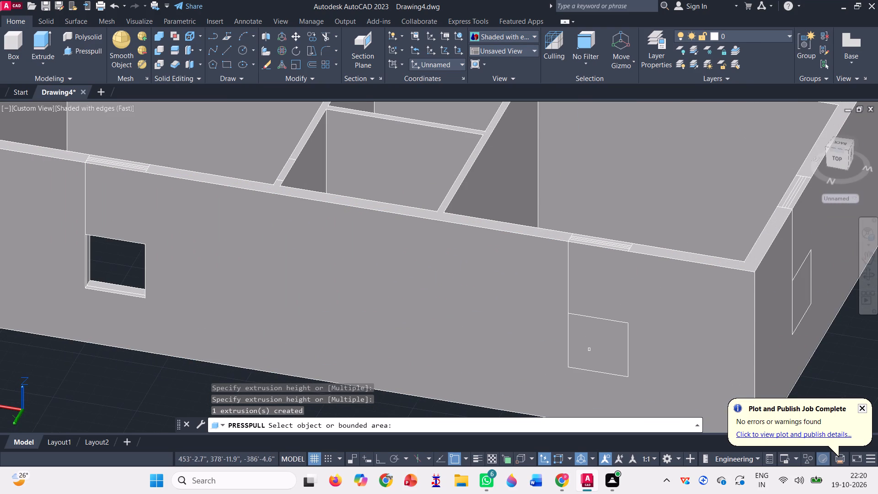
pyautogui.scroll(-1, 582, 322)
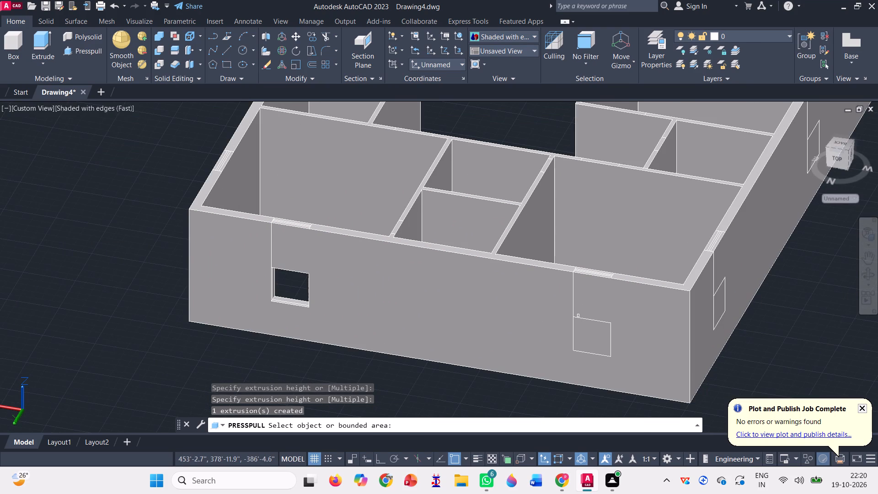
pyautogui.scroll(-1, 578, 315)
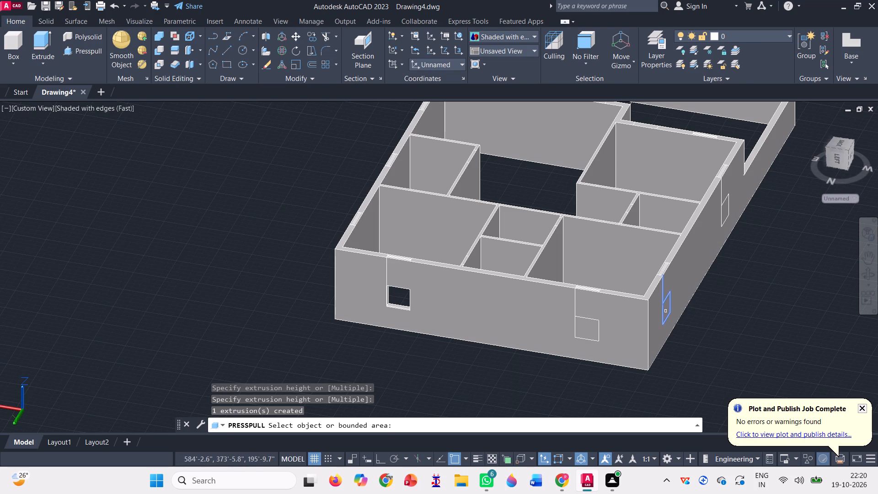
pyautogui.scroll(2, 666, 308)
pyautogui.click(666, 308)
pyautogui.click(607, 281)
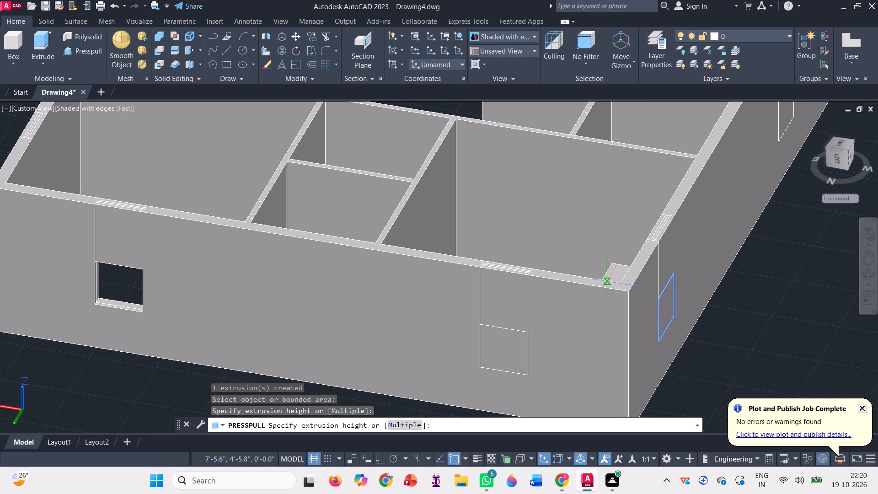
pyautogui.click(512, 347)
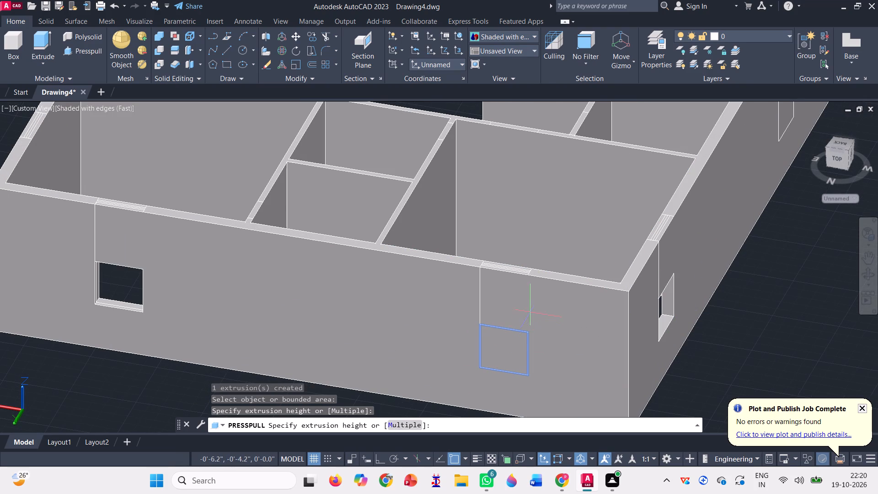
pyautogui.click(531, 311)
# Presspull the remaining window outline on the west wall, beside the front room, through the wall.
pyautogui.scroll(-2, 496, 331)
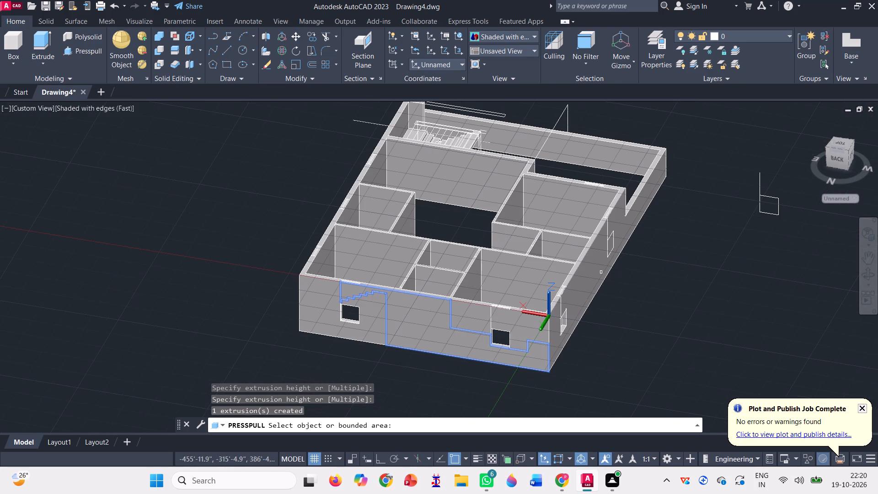
pyautogui.scroll(3, 613, 218)
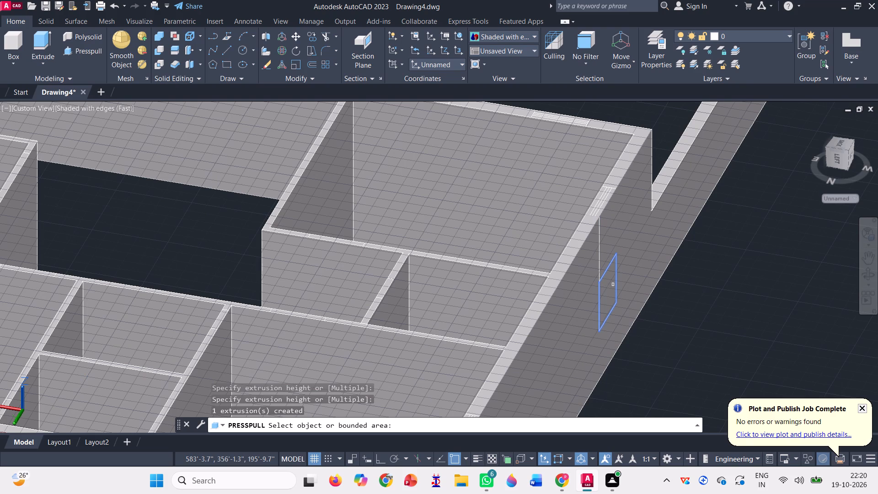
pyautogui.click(613, 283)
pyautogui.click(557, 233)
# Presspull the window outline nearest the rear corner of the east wall through the wall to cut its opening.
pyautogui.scroll(-1, 565, 253)
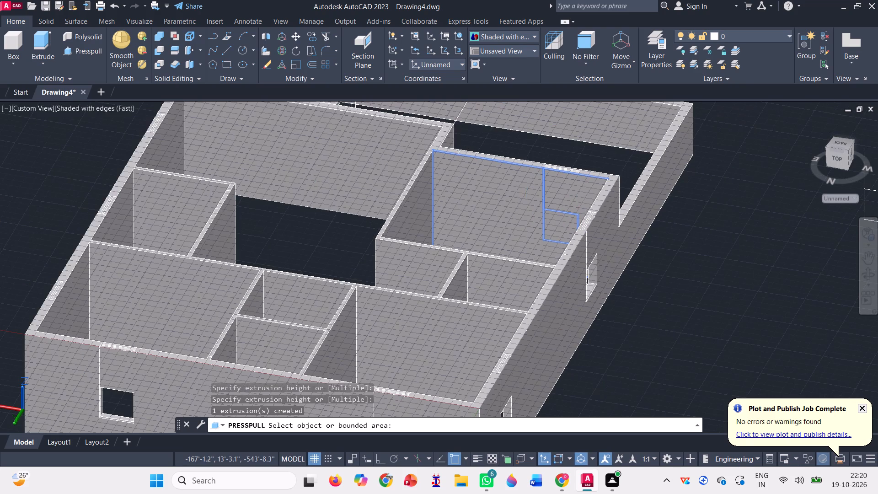
pyautogui.scroll(-1, 565, 253)
pyautogui.scroll(2, 540, 235)
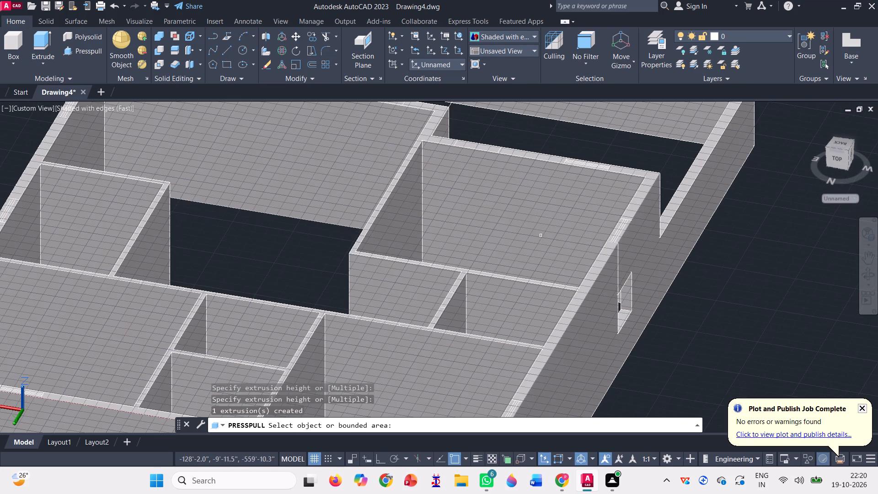
pyautogui.scroll(-1, 583, 231)
pyautogui.scroll(-1, 505, 214)
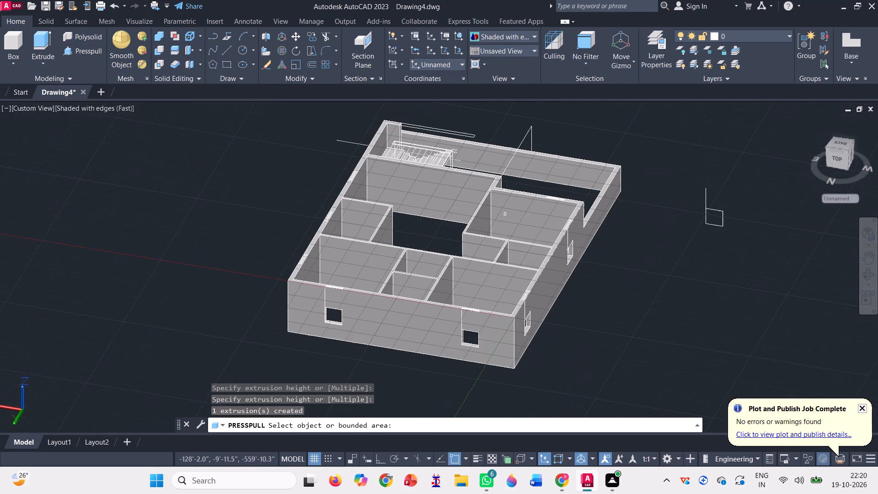
pyautogui.click(867, 274)
pyautogui.moveTo(641, 285); pyautogui.dragTo(756, 283)
pyautogui.moveTo(637, 308); pyautogui.dragTo(637, 315)
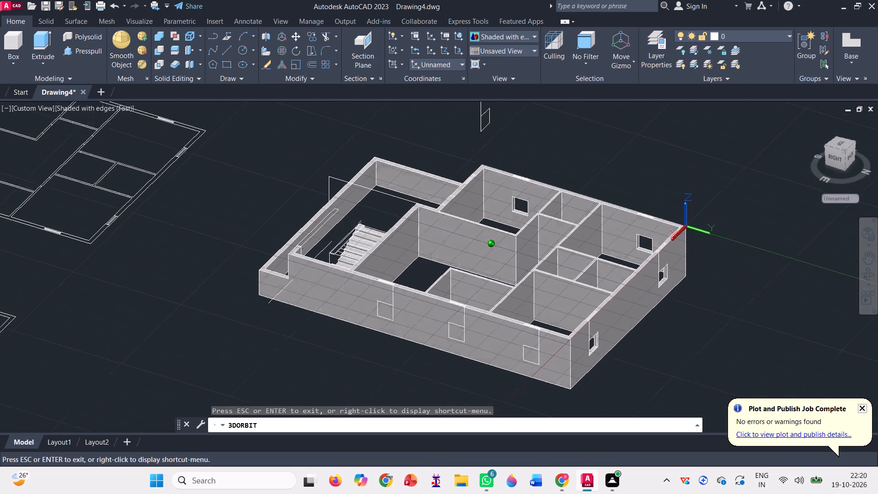
pyautogui.moveTo(637, 315); pyautogui.dragTo(636, 319)
pyautogui.scroll(-3, 558, 174)
pyautogui.press('Escape')
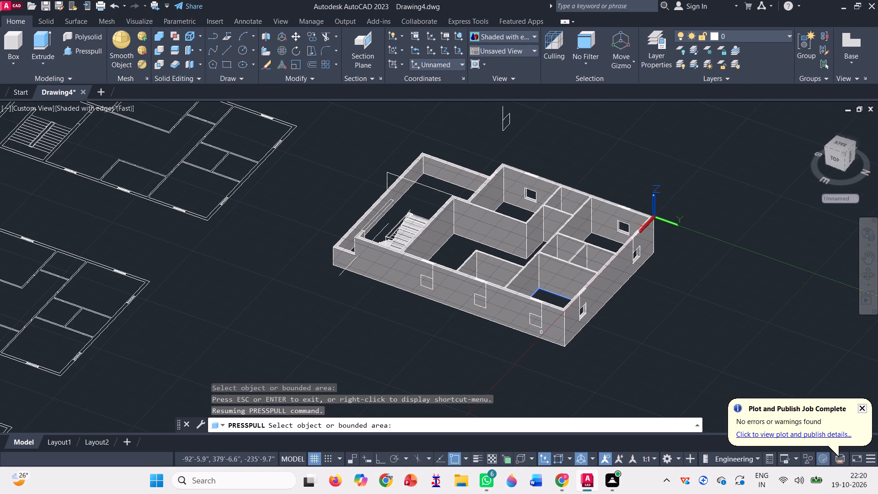
pyautogui.scroll(3, 542, 310)
pyautogui.click(519, 337)
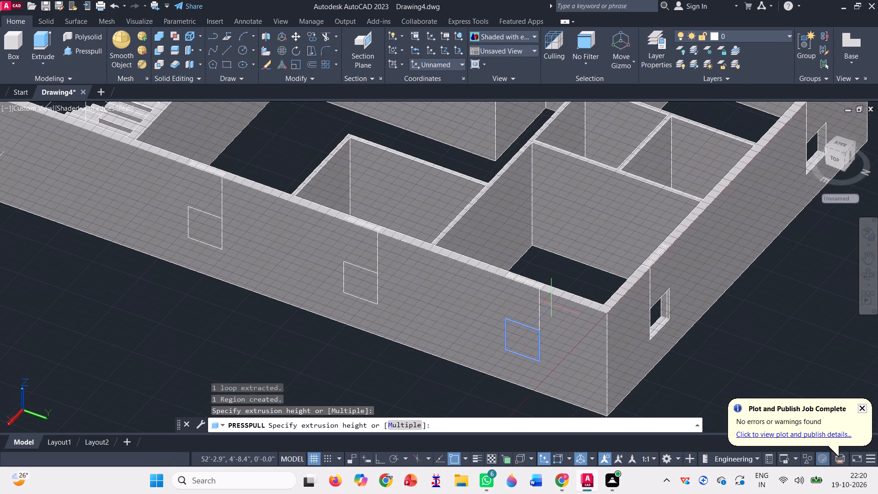
pyautogui.click(551, 304)
# Presspull the remaining two window outlines on the east wall through the wall to cut their openings.
pyautogui.click(364, 281)
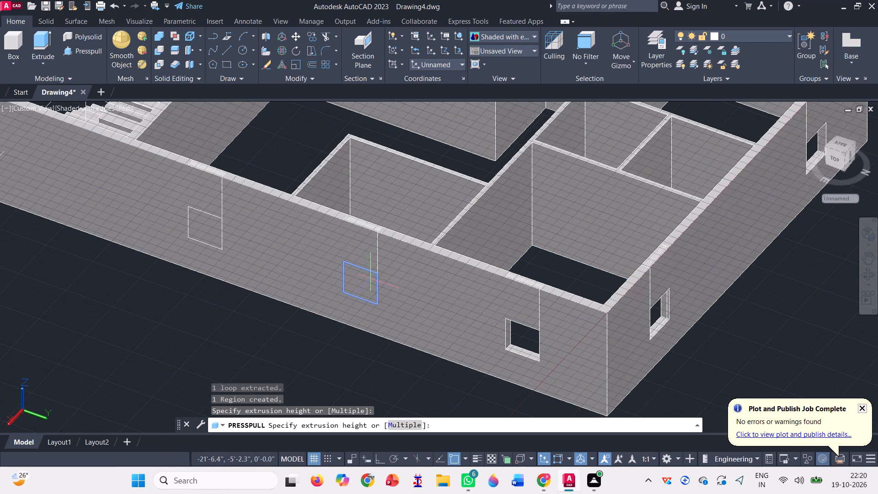
pyautogui.click(383, 263)
pyautogui.scroll(2, 203, 219)
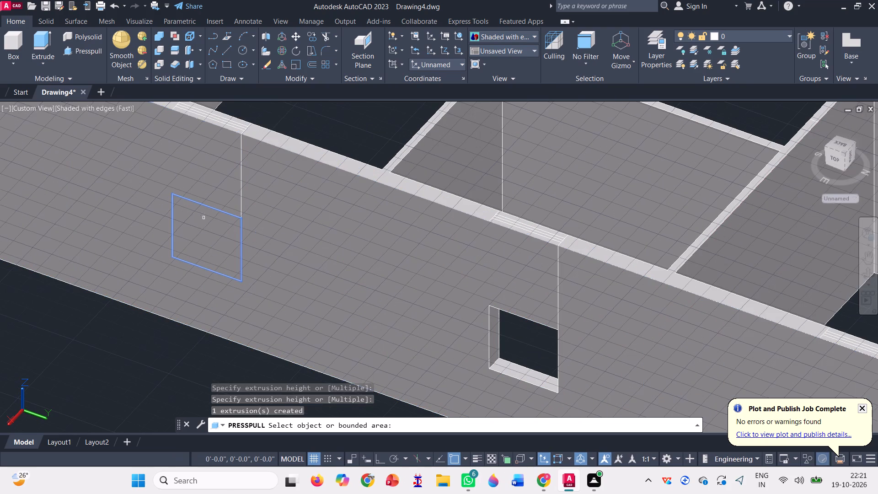
pyautogui.click(203, 233)
pyautogui.click(269, 182)
# Presspull the lower part of the window outline on the front room's front wall, near the west corner, through the wall.
pyautogui.scroll(-4, 309, 266)
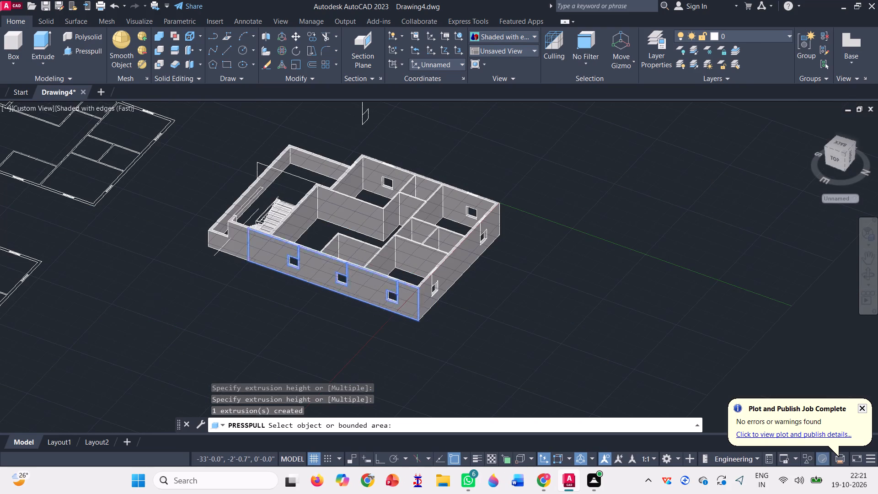
pyautogui.click(871, 271)
pyautogui.moveTo(560, 325); pyautogui.dragTo(722, 290)
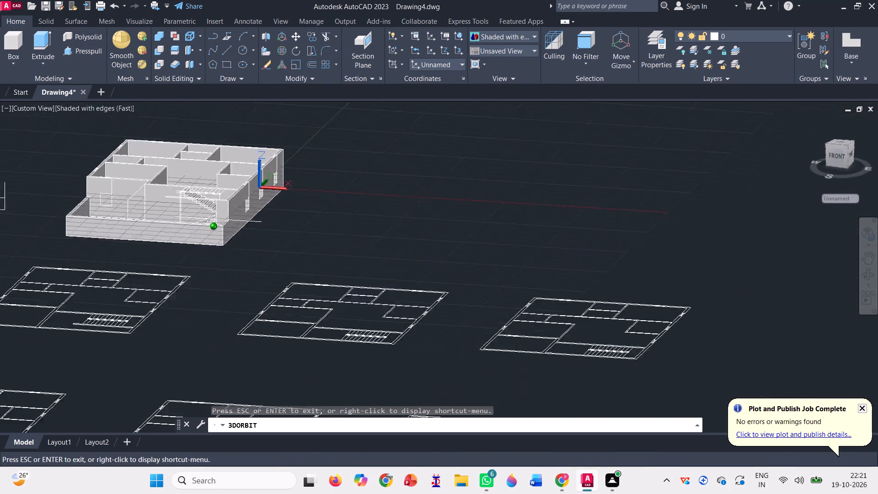
pyautogui.moveTo(722, 290); pyautogui.dragTo(801, 298)
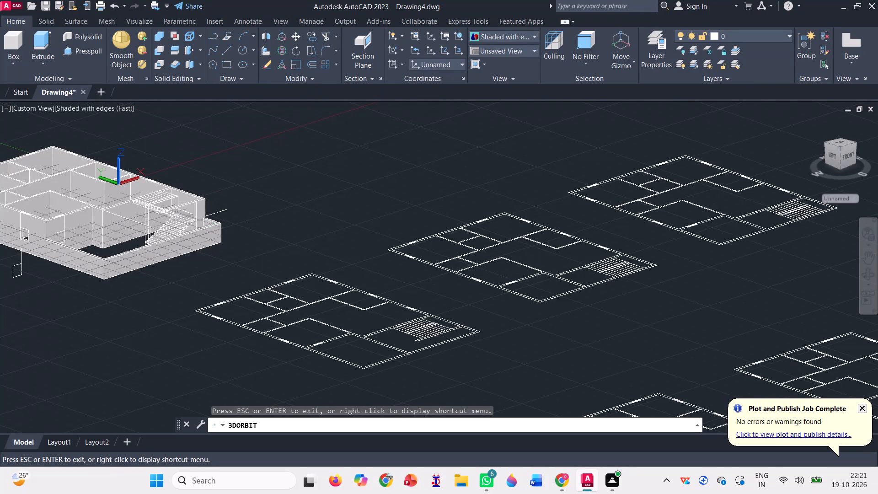
pyautogui.moveTo(426, 220); pyautogui.dragTo(477, 233)
pyautogui.scroll(-2, 480, 232)
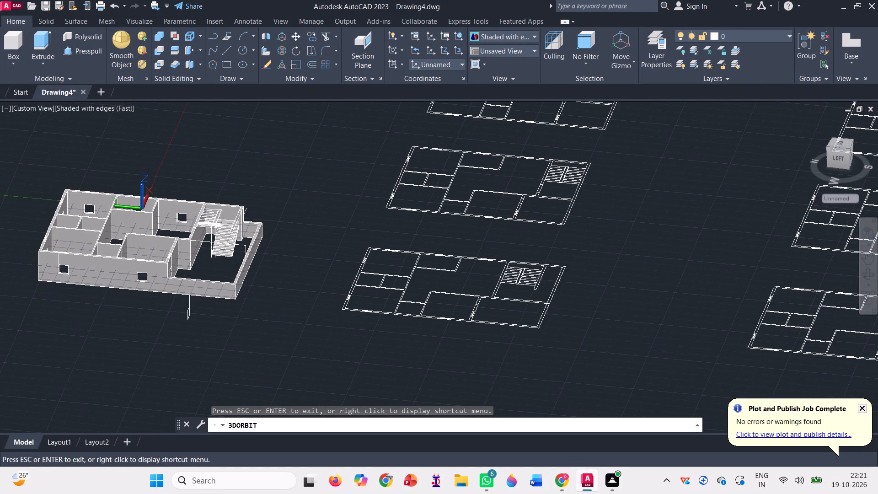
pyautogui.moveTo(129, 277); pyautogui.dragTo(108, 279)
pyautogui.scroll(1, 31, 179)
pyautogui.press('Escape')
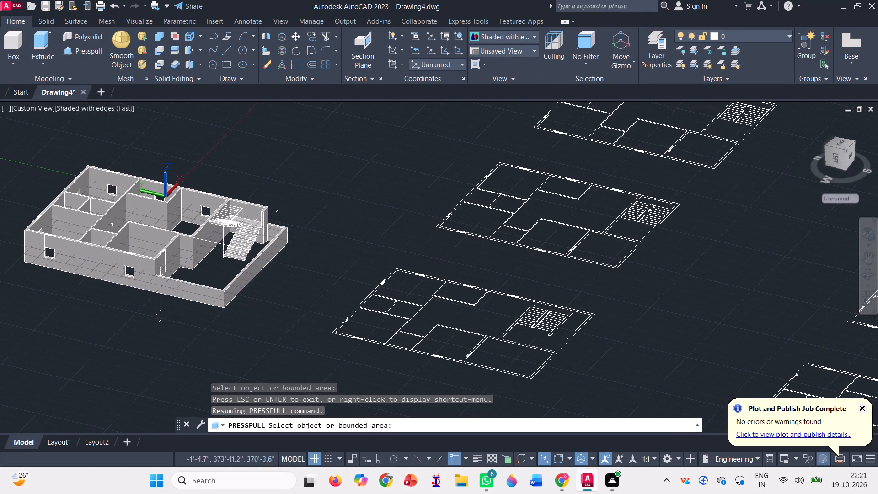
pyautogui.scroll(3, 161, 268)
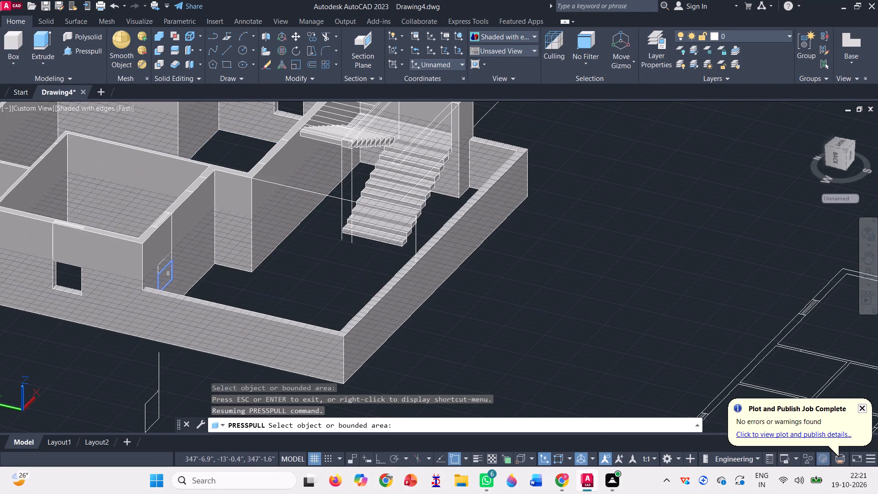
pyautogui.scroll(3, 168, 276)
pyautogui.click(168, 275)
pyautogui.scroll(-3, 186, 265)
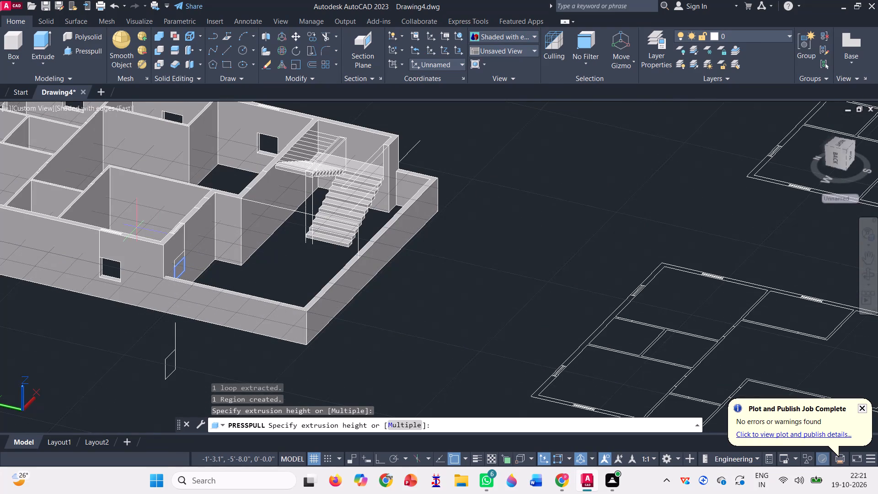
pyautogui.click(137, 226)
# Presspull the upper part of the same front-wall window outline through the wall to complete the opening.
pyautogui.scroll(4, 172, 262)
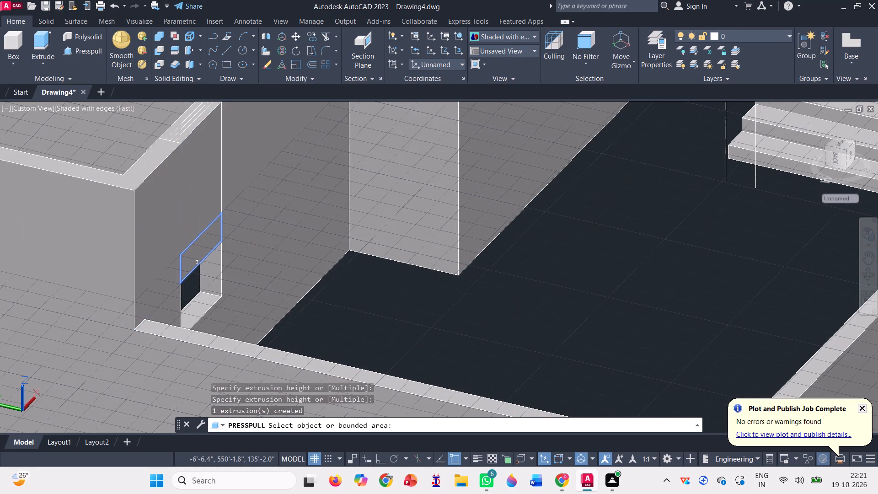
pyautogui.click(197, 260)
pyautogui.click(166, 239)
pyautogui.scroll(-4, 208, 242)
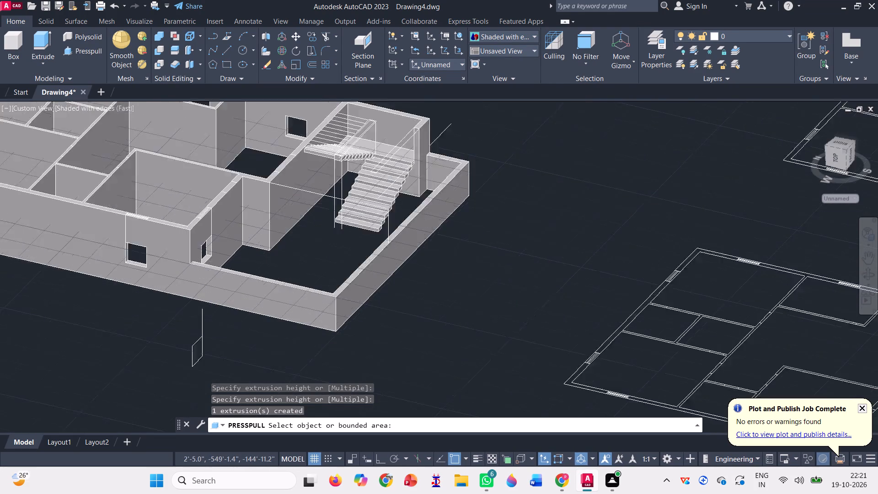
pyautogui.press('Escape')
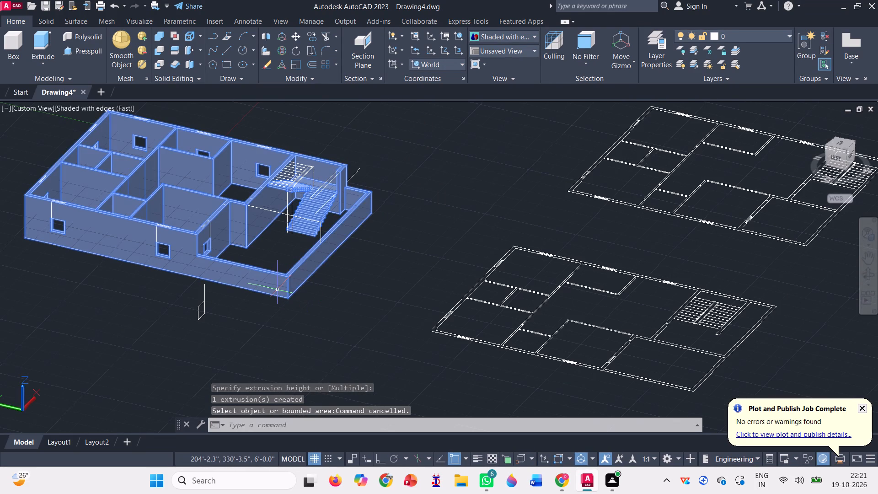
pyautogui.click(234, 275)
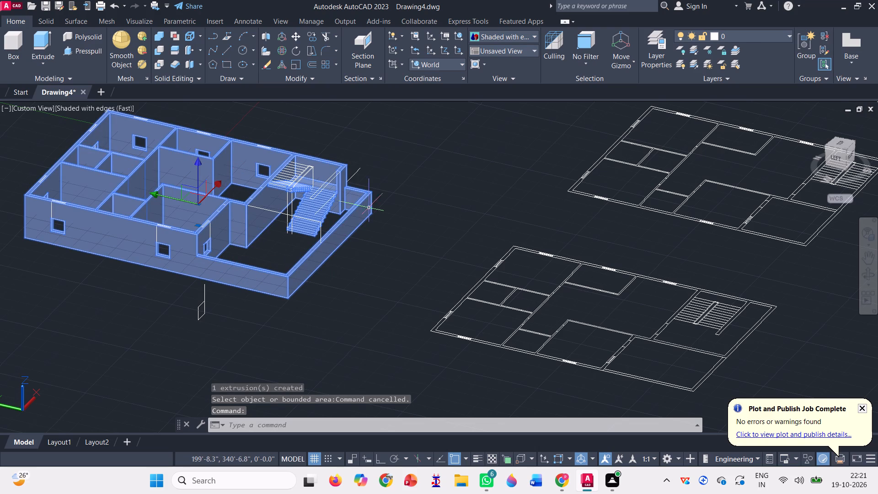
pyautogui.press('Escape')
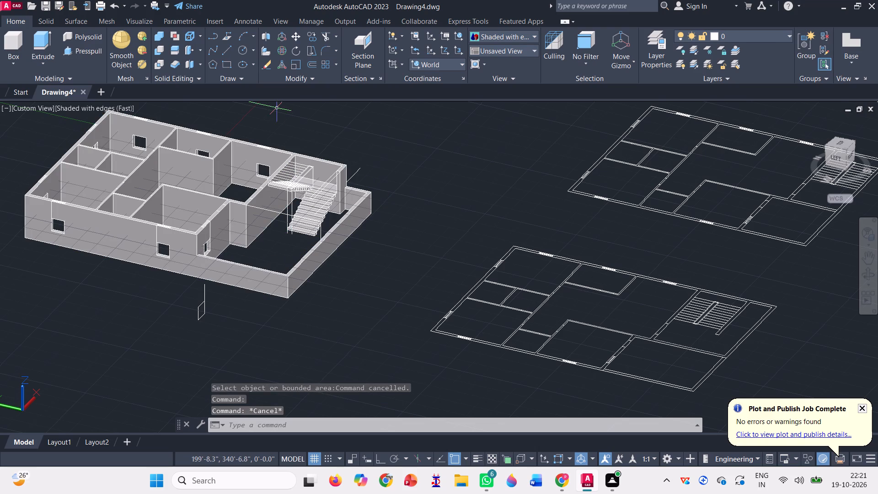
# Draw a 5' wide door outline from the wall-top mark on the wall beside the staircase, with its head 3' below the wall top.
pyautogui.click(225, 45)
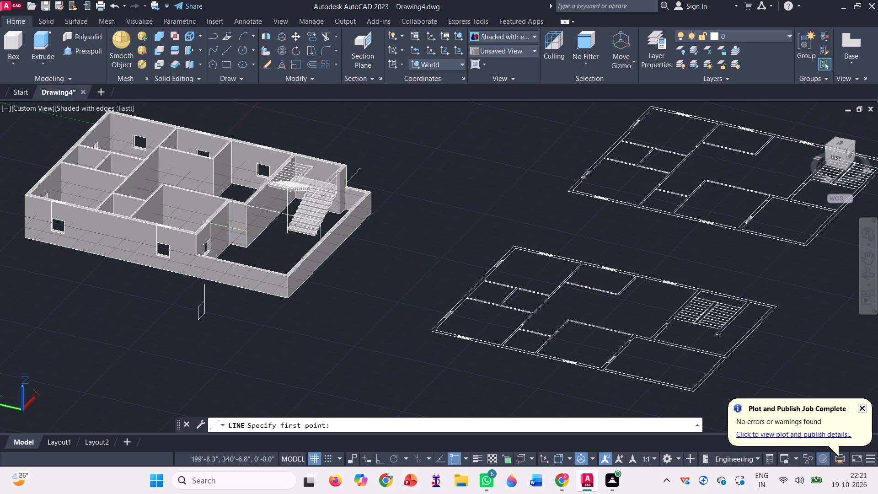
pyautogui.scroll(6, 256, 184)
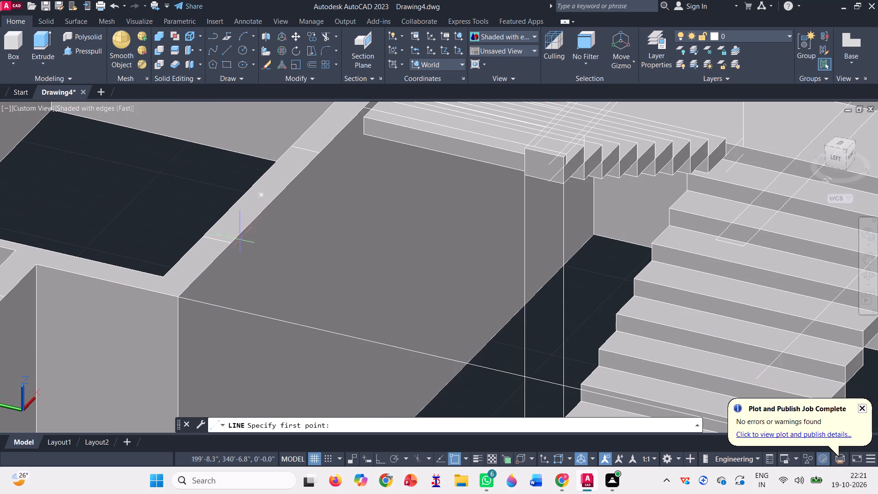
pyautogui.click(232, 243)
pyautogui.scroll(-2, 215, 176)
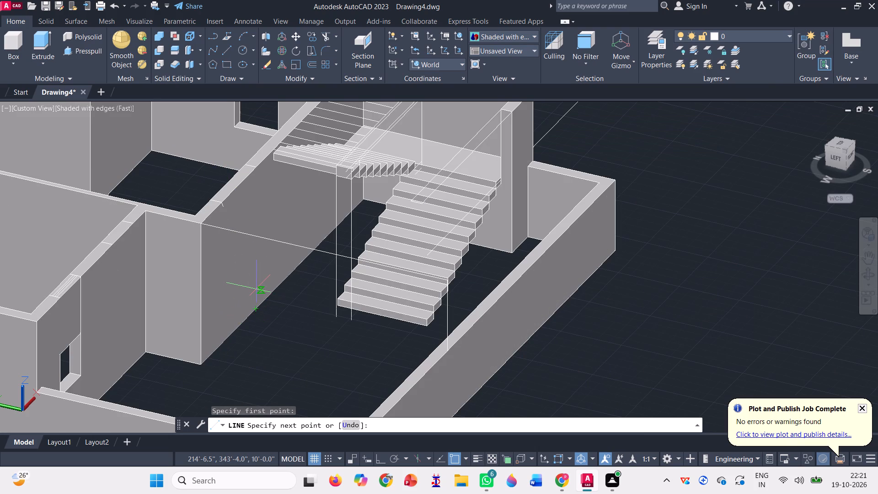
pyautogui.press('F8')
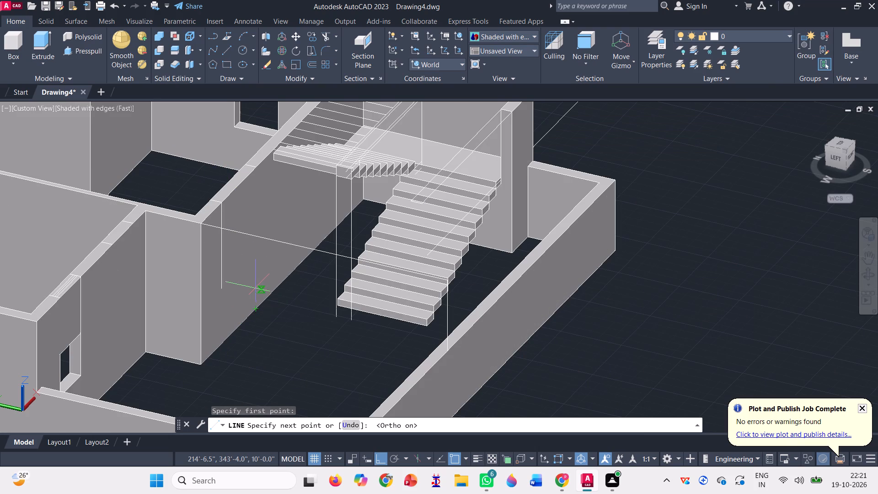
pyautogui.click(221, 345)
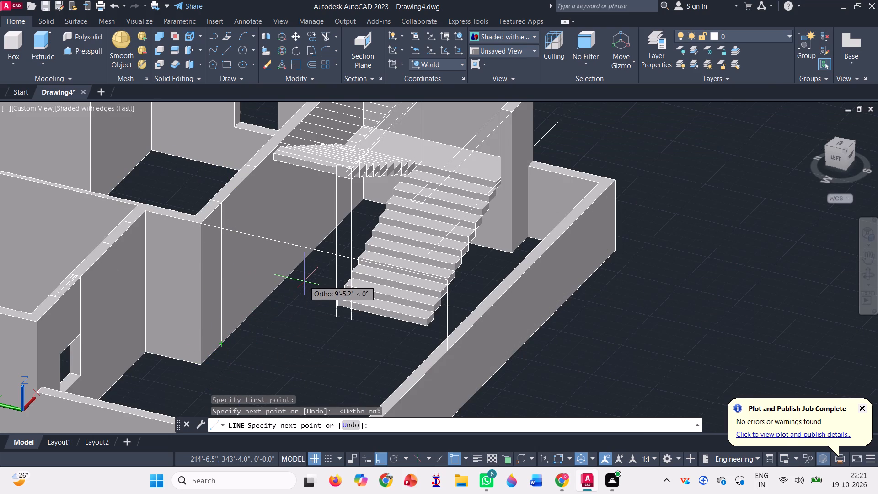
pyautogui.write("3'")
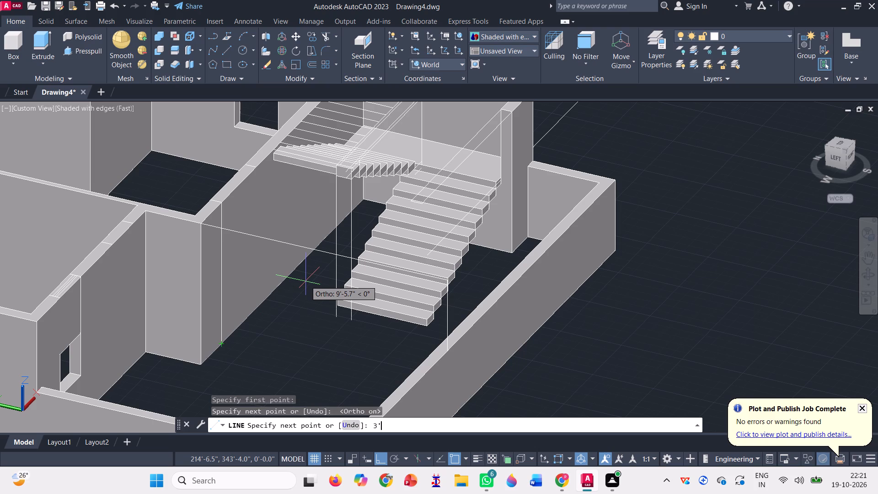
pyautogui.press('BackSpace')
pyautogui.press('BackSpace')
pyautogui.write("5'")
pyautogui.press('Return')
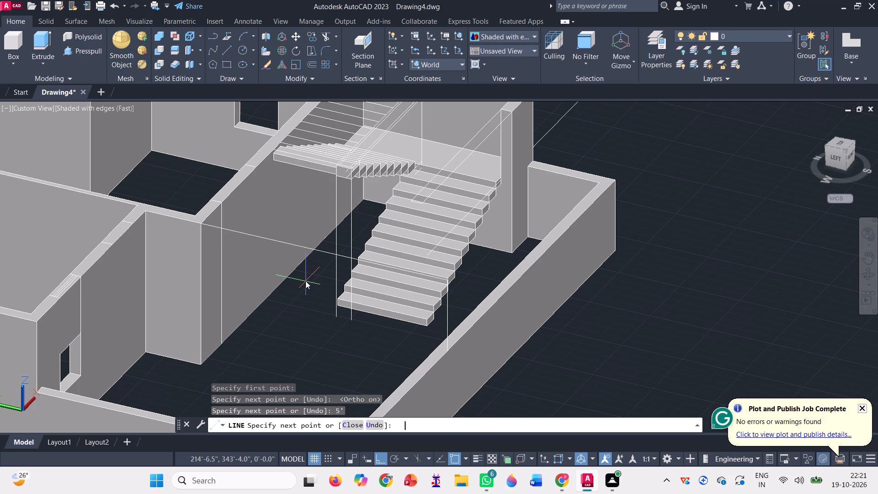
pyautogui.click(256, 166)
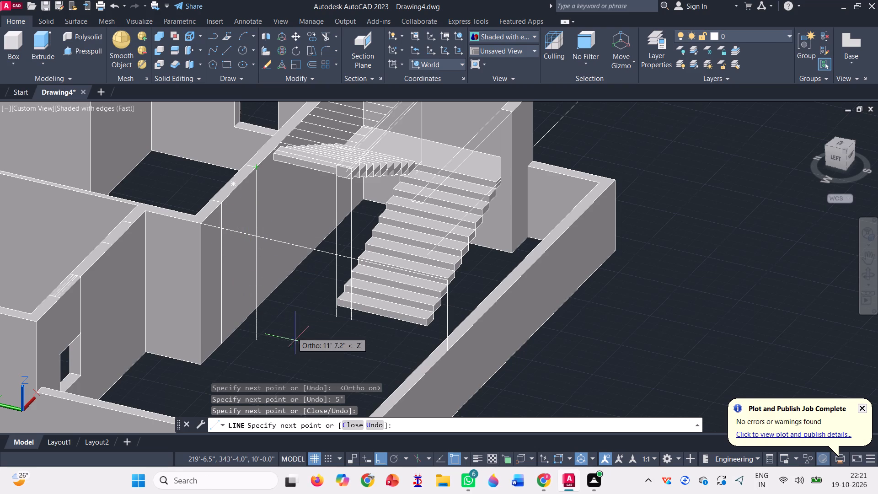
pyautogui.write("3'")
pyautogui.press('Return')
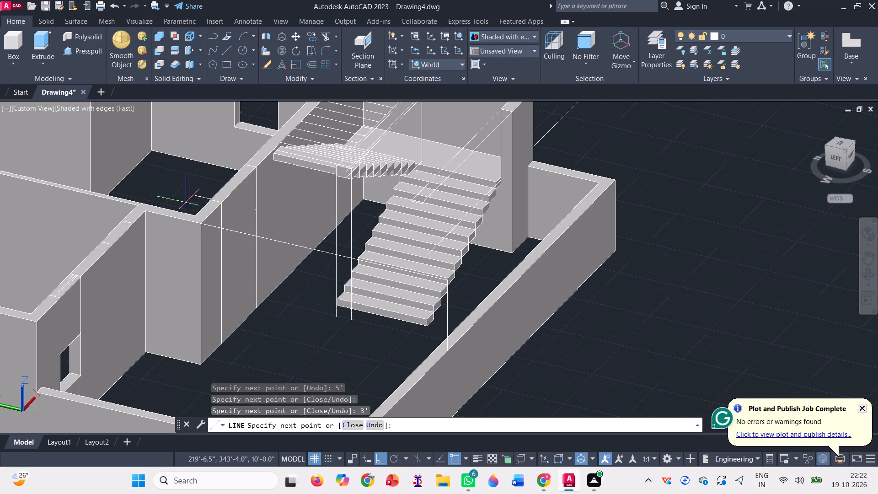
pyautogui.scroll(3, 223, 241)
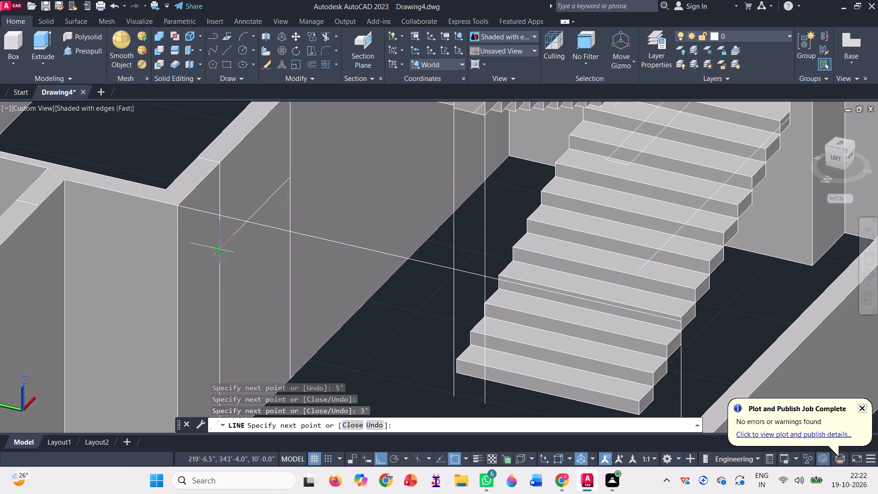
pyautogui.click(216, 245)
pyautogui.scroll(-4, 278, 204)
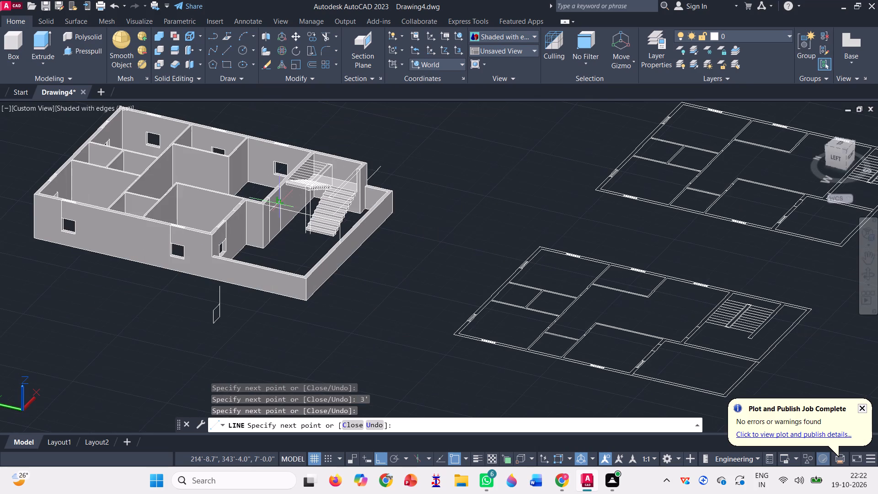
pyautogui.press('space')
# Draw a 3' wide, 7' high door outline on the front room's front wall, beside the window opening, starting from the wall-top mark.
pyautogui.press('l')
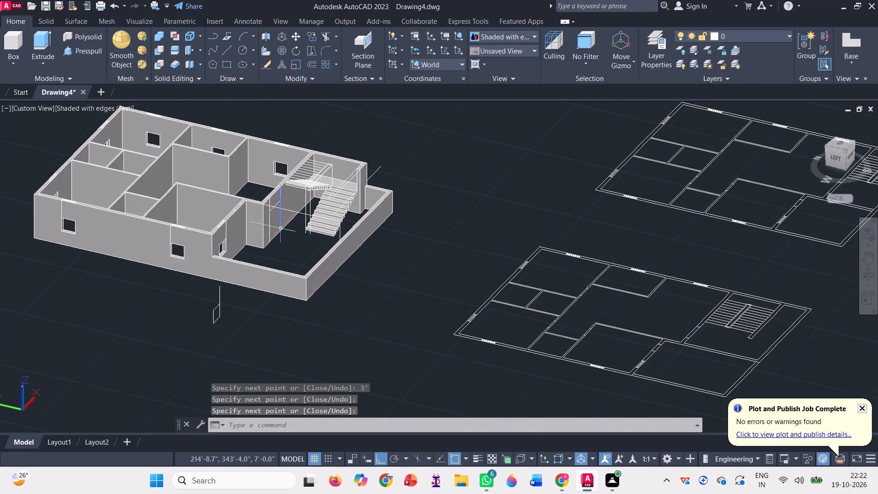
pyautogui.press('Return')
pyautogui.scroll(3, 221, 194)
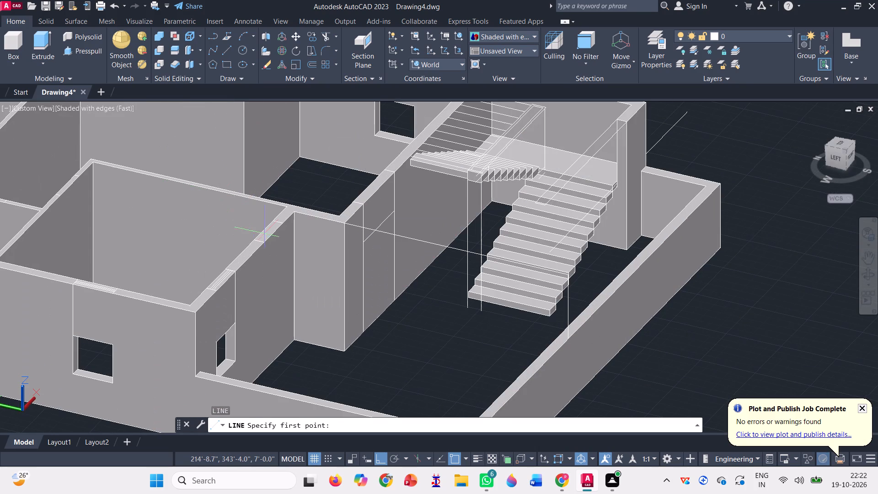
pyautogui.scroll(3, 269, 236)
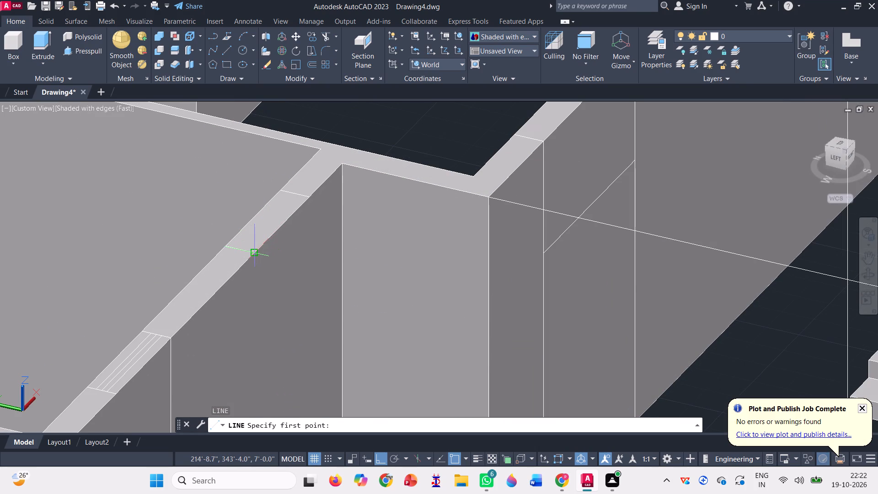
pyautogui.click(255, 251)
pyautogui.scroll(-3, 245, 197)
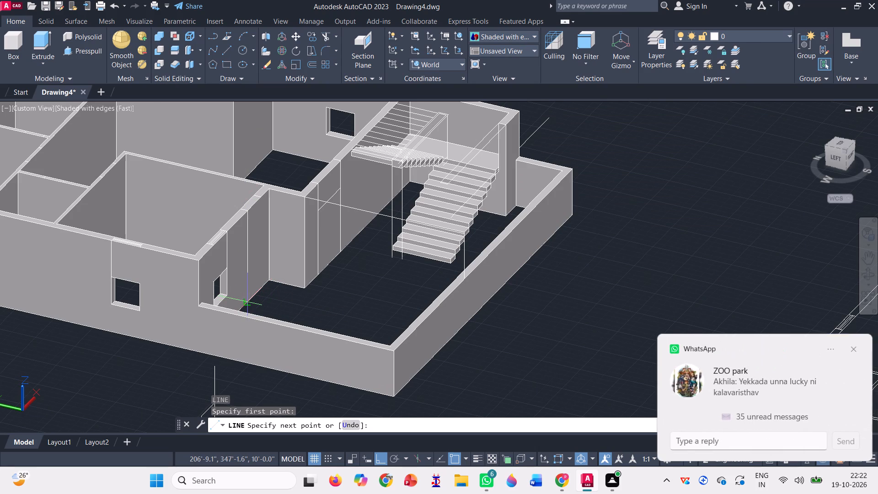
pyautogui.click(246, 305)
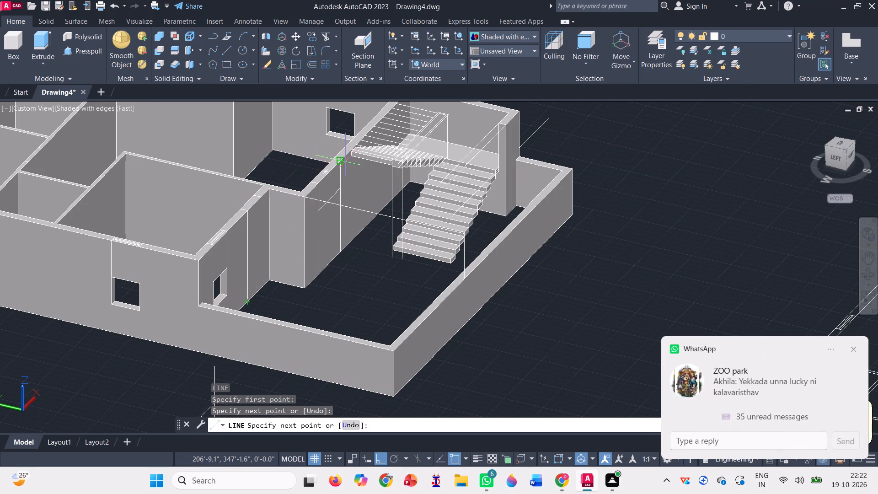
pyautogui.write("3'")
pyautogui.press('Return')
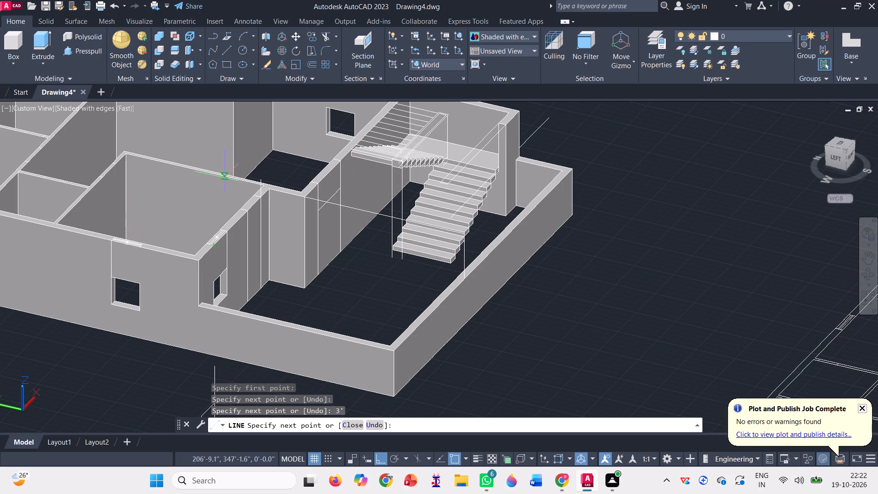
pyautogui.write("7'")
pyautogui.press('Return')
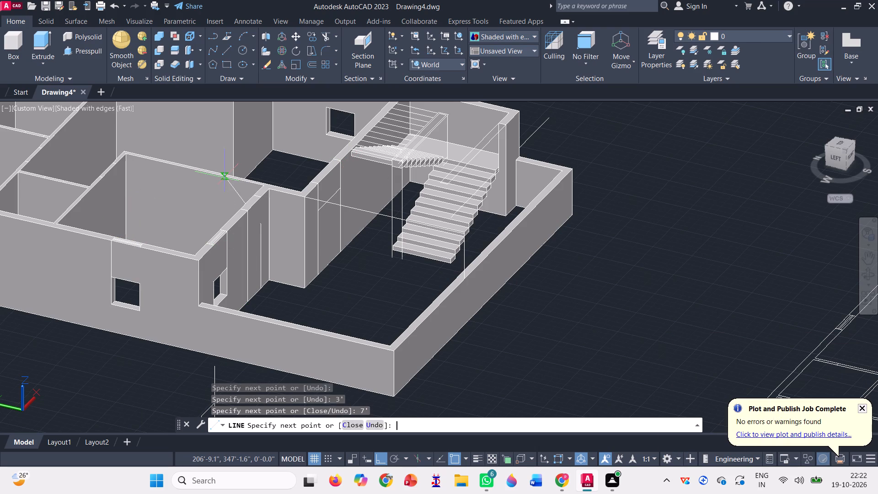
pyautogui.scroll(2, 283, 187)
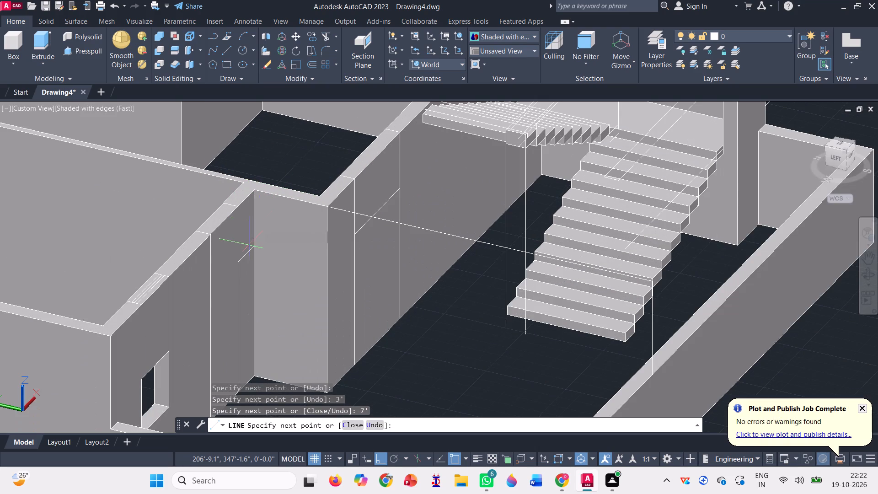
pyautogui.scroll(3, 212, 288)
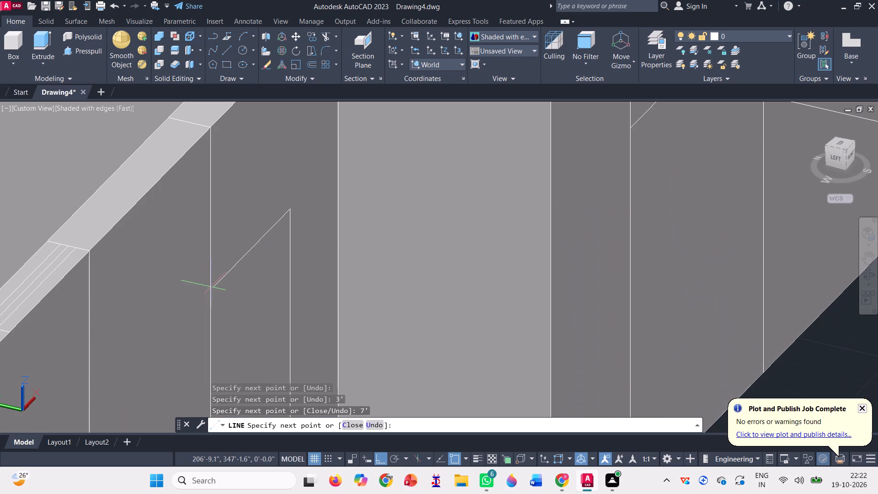
pyautogui.click(209, 289)
pyautogui.scroll(-2, 230, 228)
pyautogui.press('space')
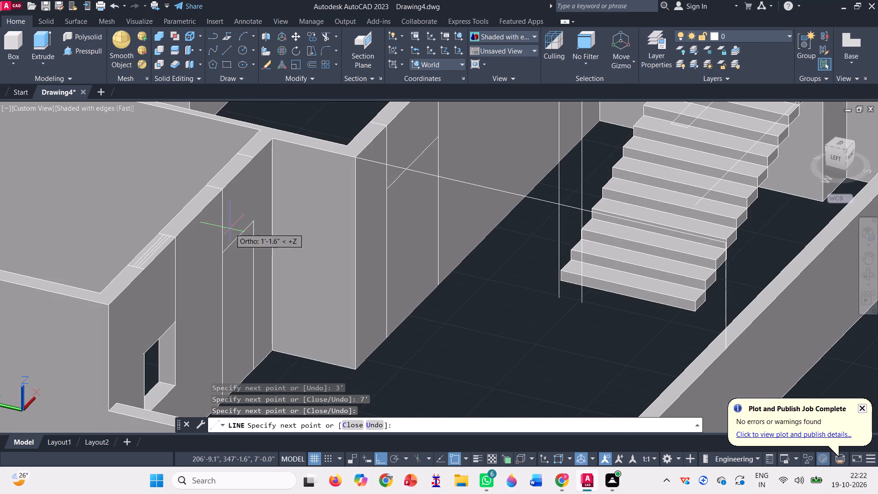
pyautogui.scroll(-1, 225, 235)
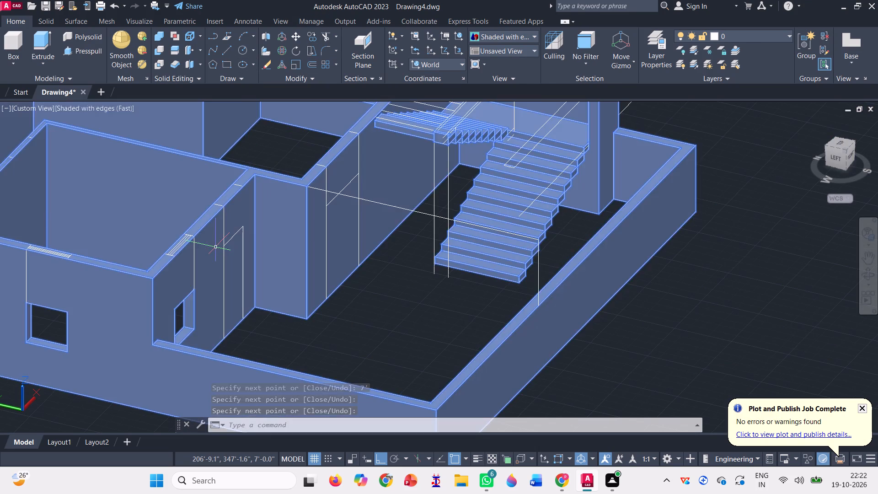
pyautogui.scroll(2, 215, 247)
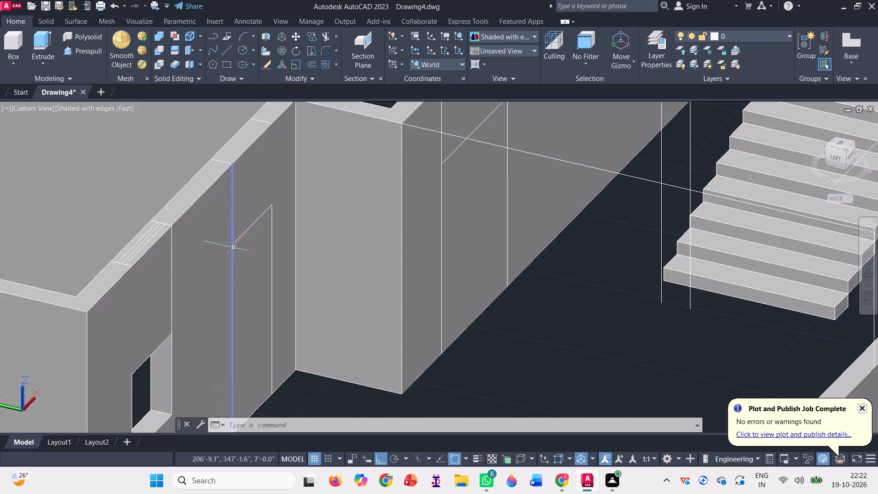
# Join the two vertical lines and the head line of the door outline on the front room's front wall.
pyautogui.click(232, 247)
pyautogui.scroll(3, 246, 236)
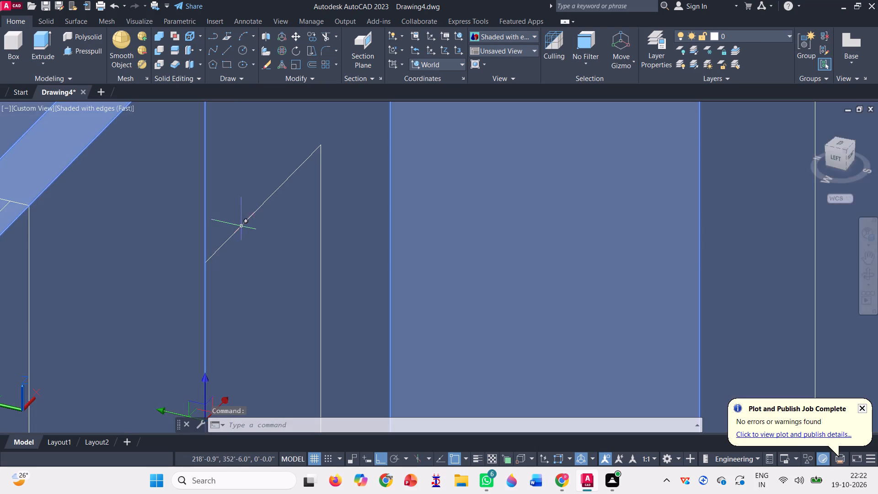
pyautogui.click(241, 225)
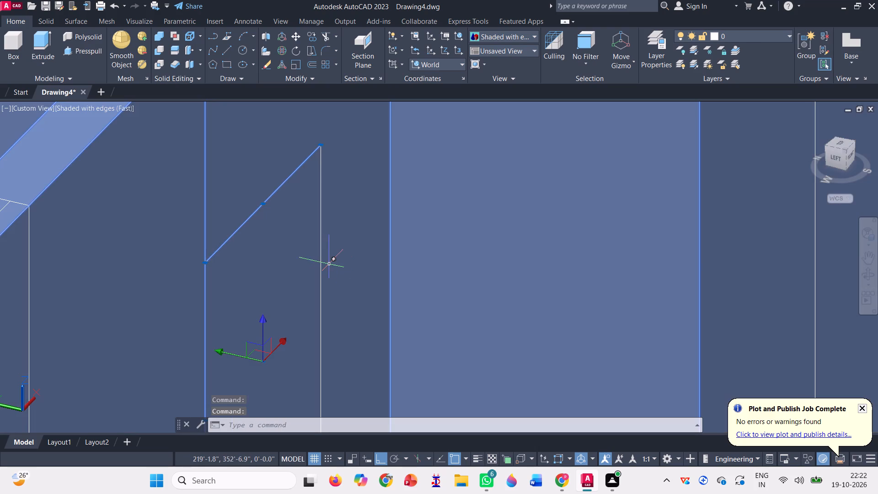
pyautogui.click(322, 258)
pyautogui.scroll(-3, 273, 222)
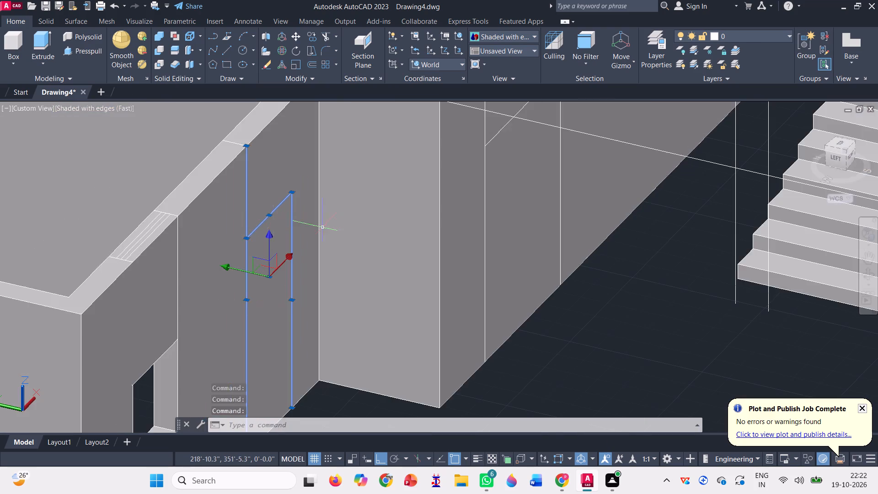
pyautogui.press('j')
pyautogui.press('Return')
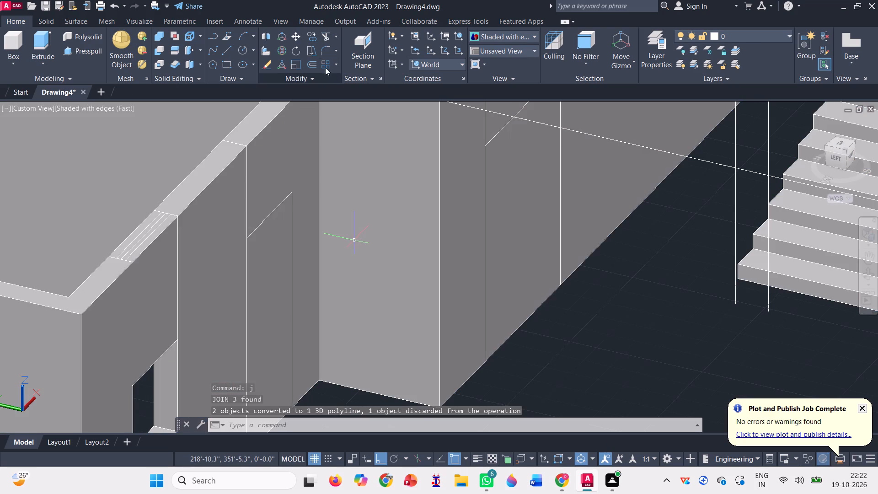
# Copy the front-wall door outline from its wall-top end to the wall-top mark on the long inner wall, near the central hall's corner.
pyautogui.click(314, 38)
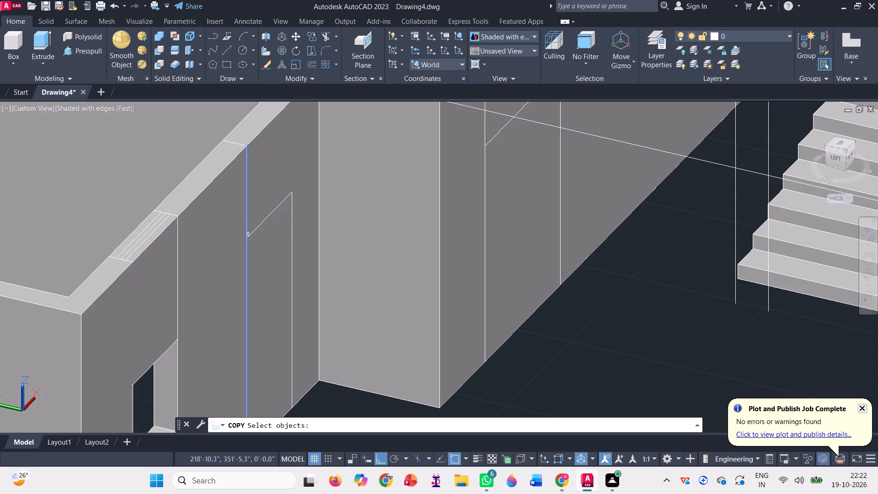
pyautogui.click(248, 233)
pyautogui.click(251, 236)
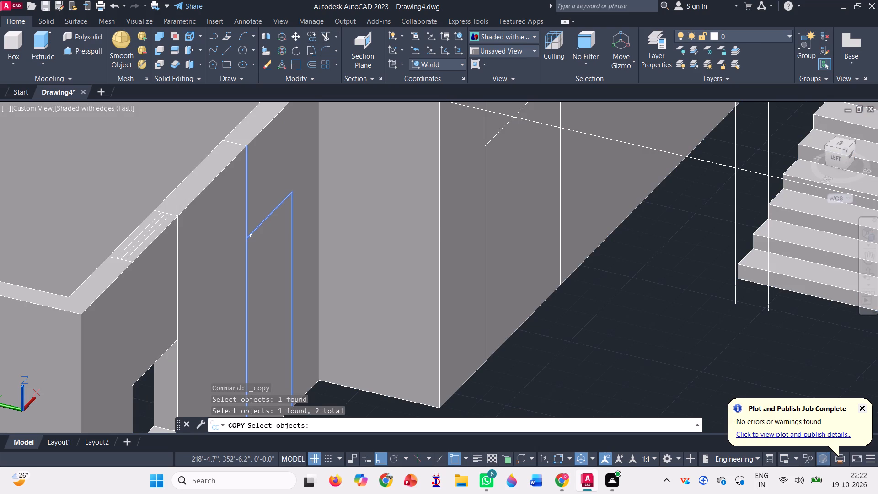
pyautogui.press('space')
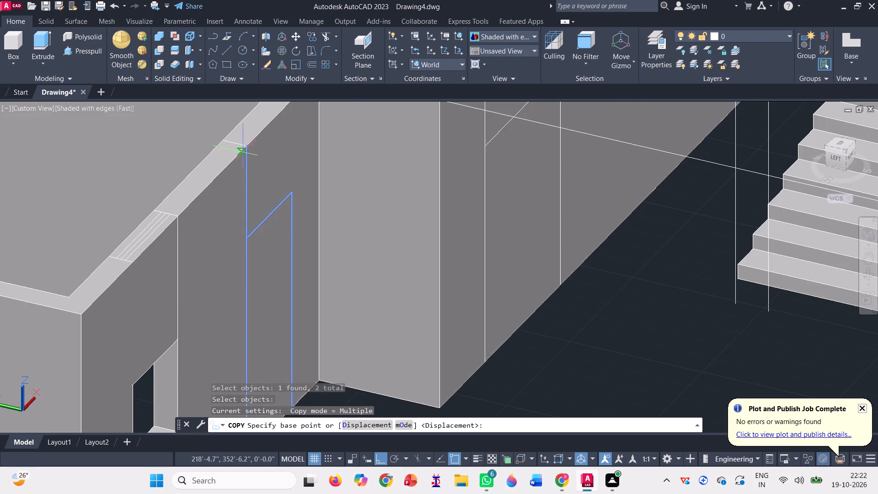
pyautogui.scroll(3, 238, 141)
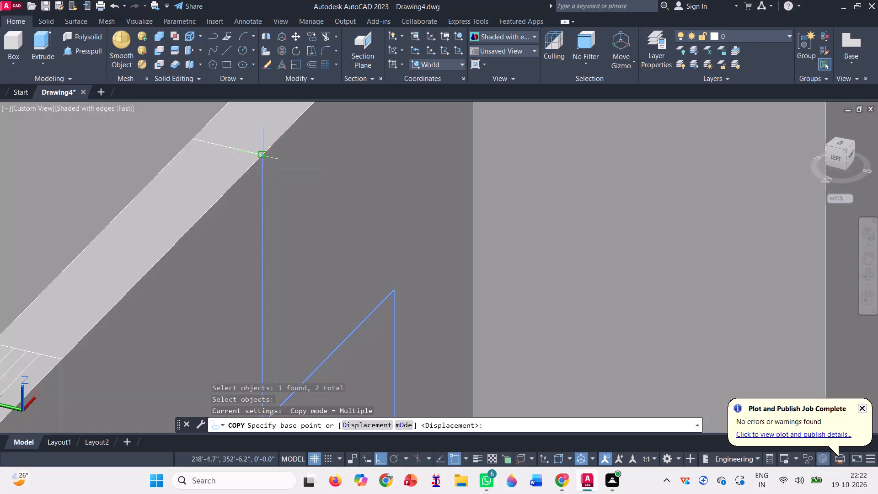
pyautogui.click(263, 154)
pyautogui.scroll(-6, 372, 263)
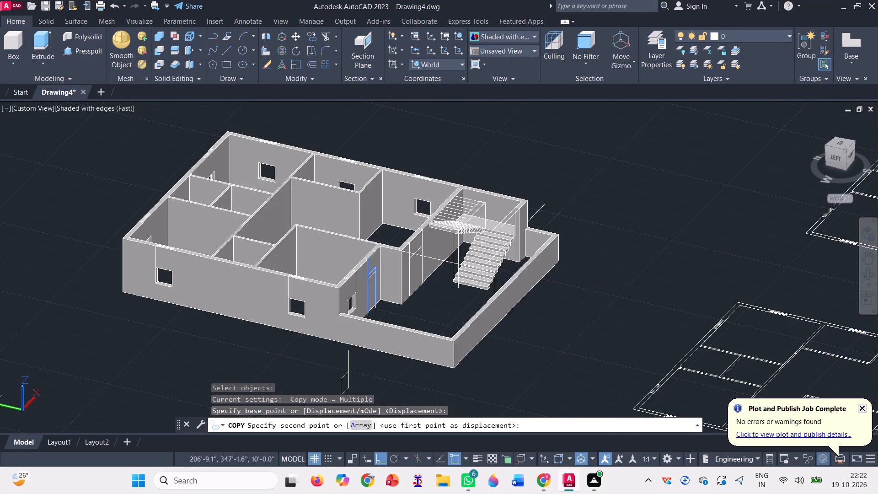
pyautogui.scroll(3, 298, 174)
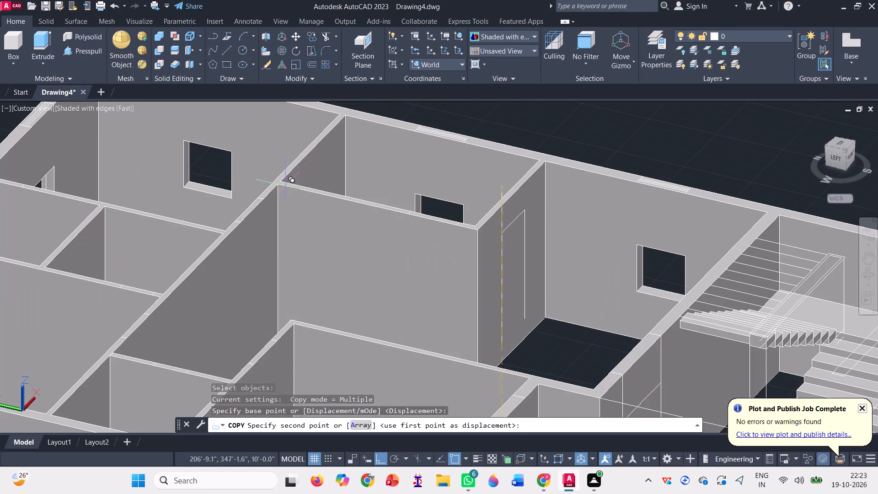
pyautogui.scroll(4, 254, 220)
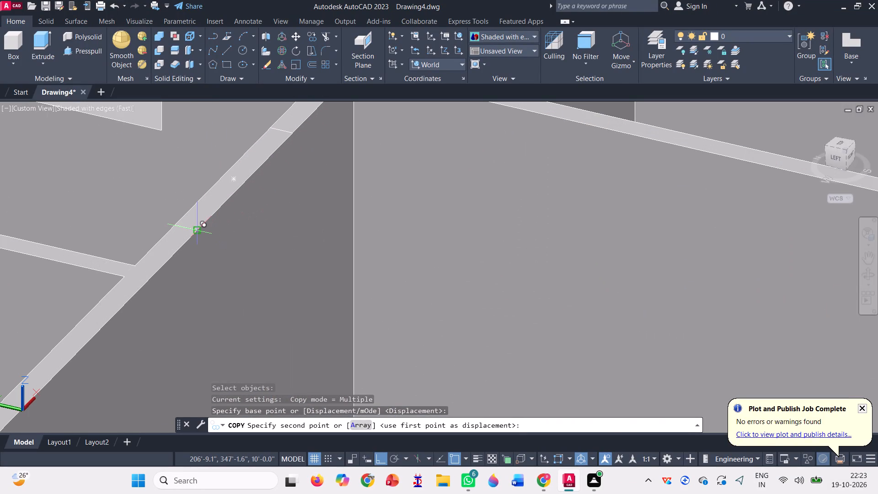
pyautogui.click(199, 229)
# Place another copy of the door outline on the same long inner wall, at the wall-top mark beside the small room at the passage end.
pyautogui.scroll(-3, 265, 190)
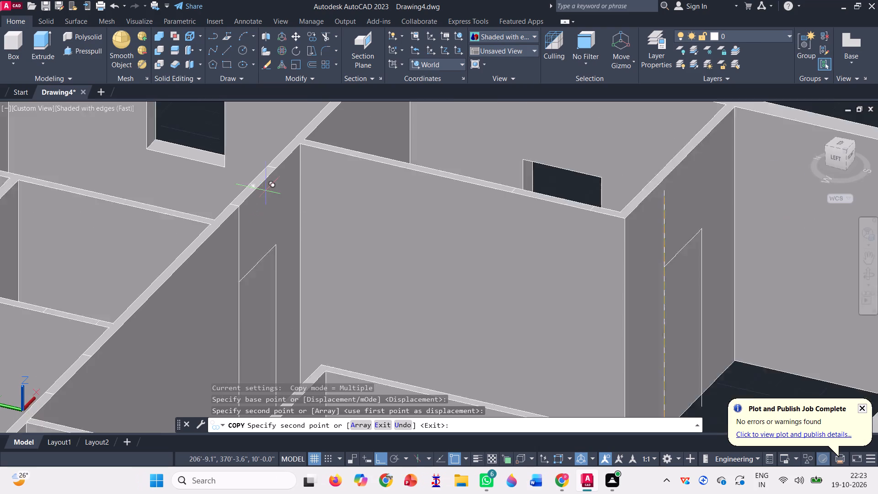
pyautogui.scroll(-2, 268, 188)
pyautogui.scroll(2, 202, 255)
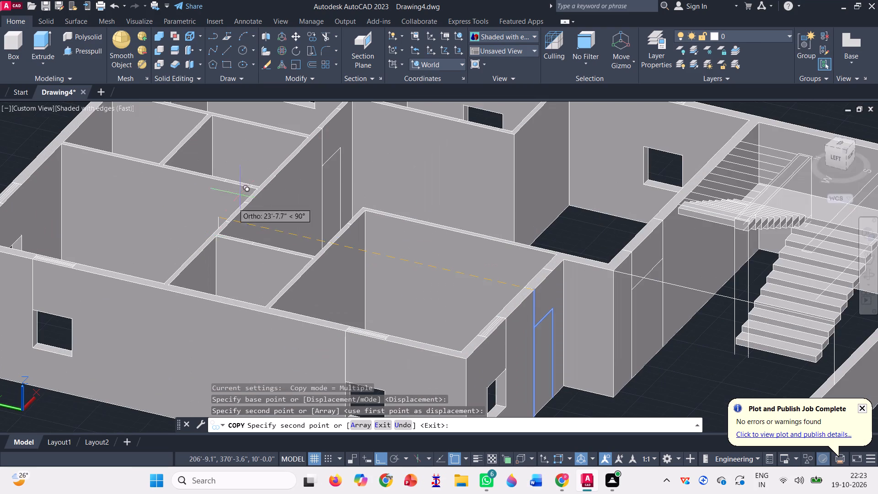
pyautogui.scroll(3, 249, 188)
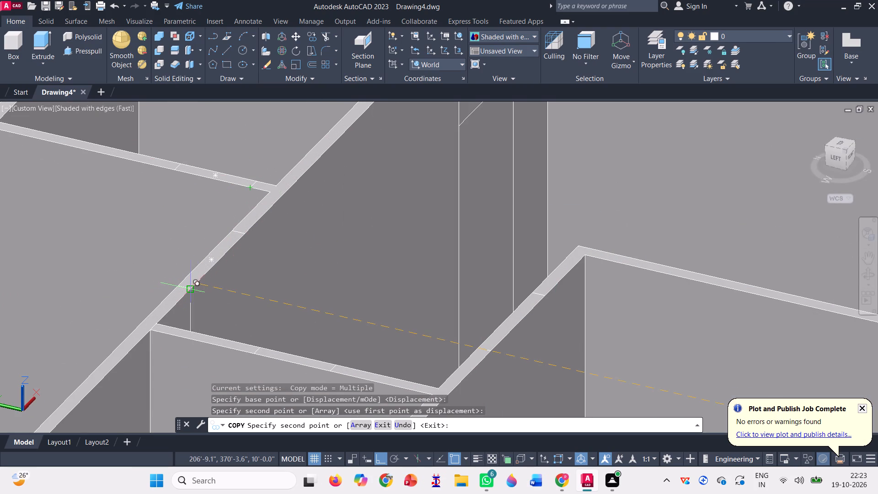
pyautogui.click(189, 285)
# Place a spare copy of the door outline in the open space outside the building's long side wall and finish copying.
pyautogui.scroll(-3, 198, 199)
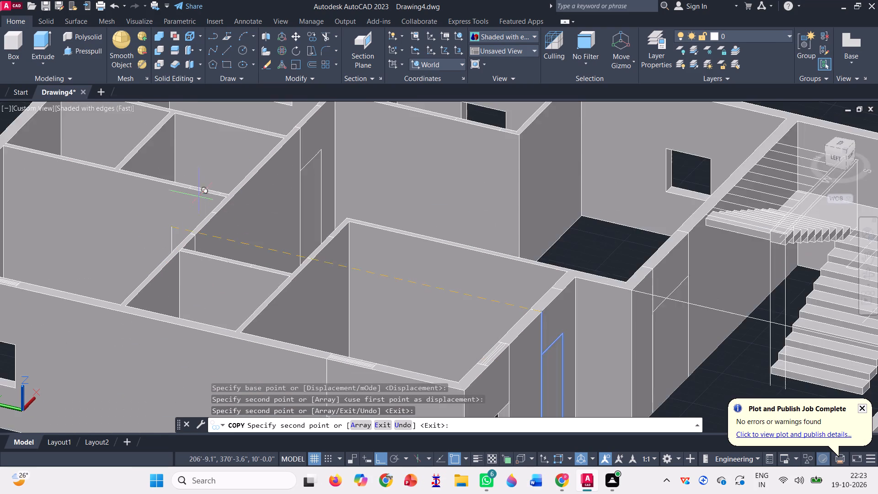
pyautogui.scroll(-1, 198, 196)
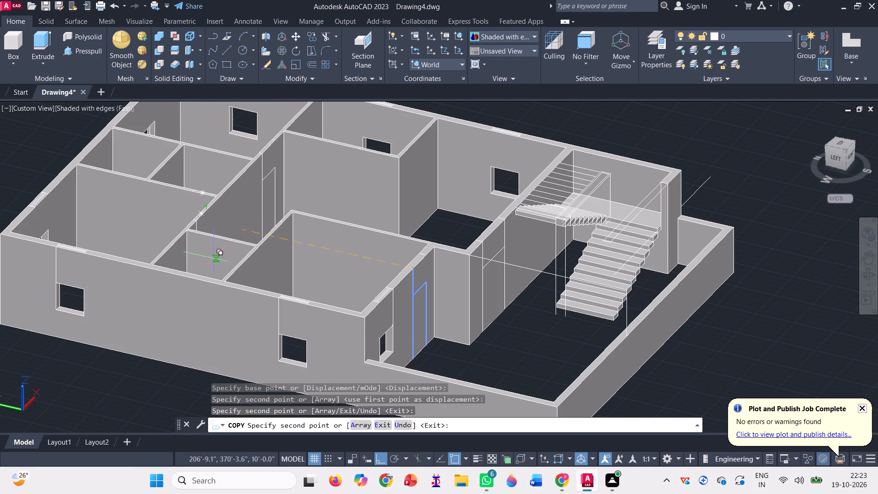
pyautogui.scroll(-1, 224, 234)
pyautogui.scroll(5, 309, 175)
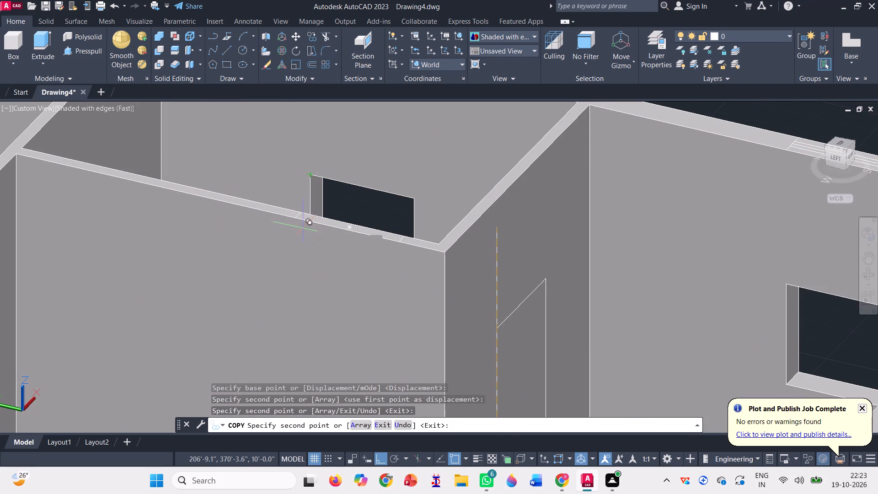
pyautogui.scroll(-4, 354, 168)
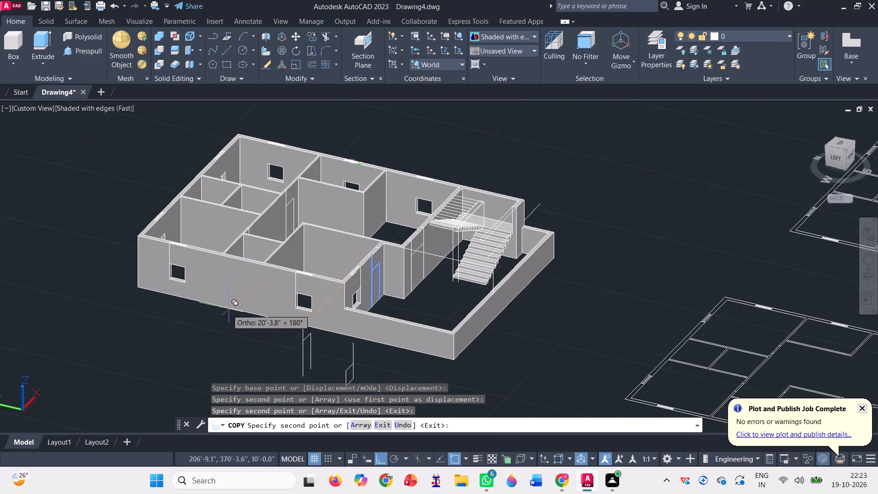
pyautogui.click(215, 323)
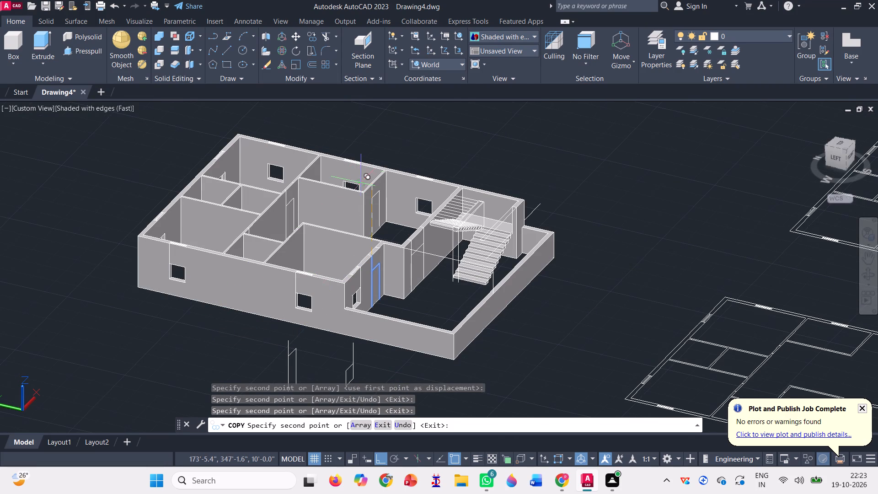
pyautogui.scroll(-1, 382, 156)
pyautogui.press('Escape')
pyautogui.scroll(1, 333, 306)
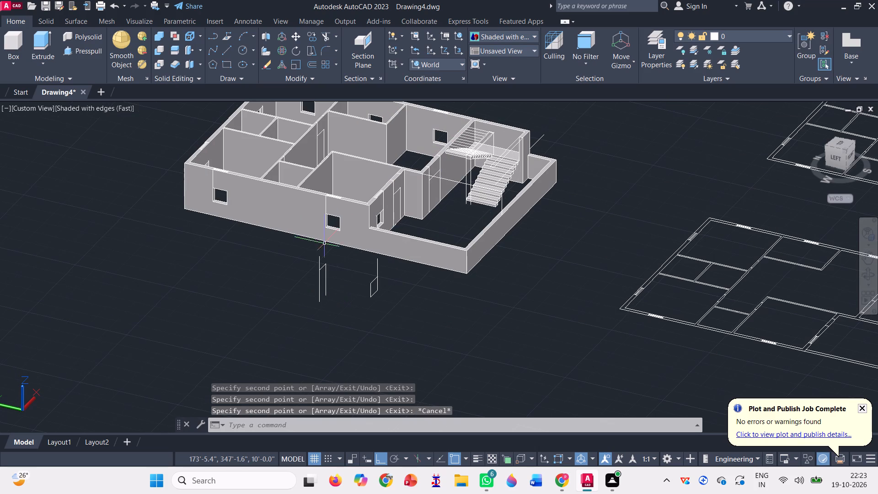
# Rotate the spare door outline outside the building 90° counterclockwise about its top end, so it parallels the long side wall.
pyautogui.click(297, 47)
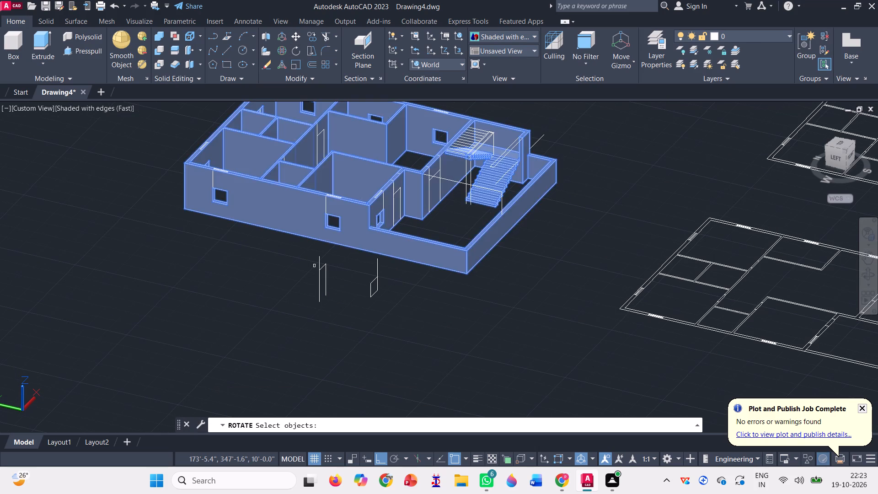
pyautogui.scroll(2, 335, 285)
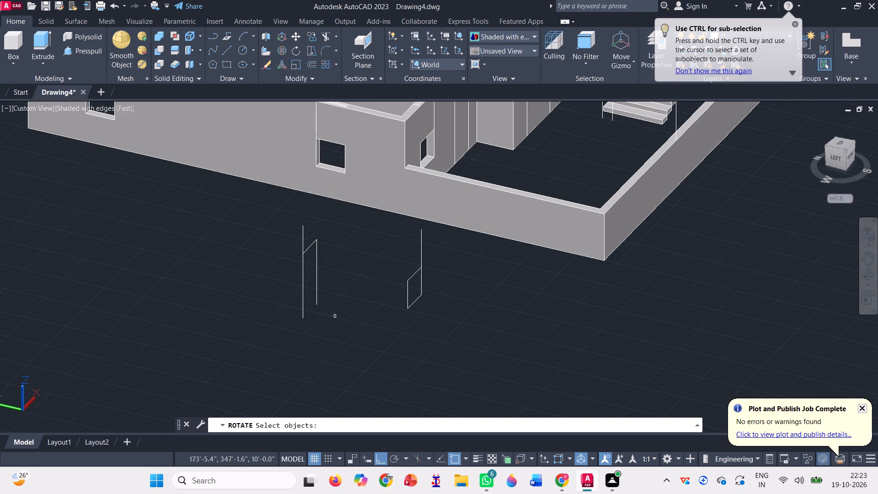
pyautogui.click(335, 315)
pyautogui.click(257, 230)
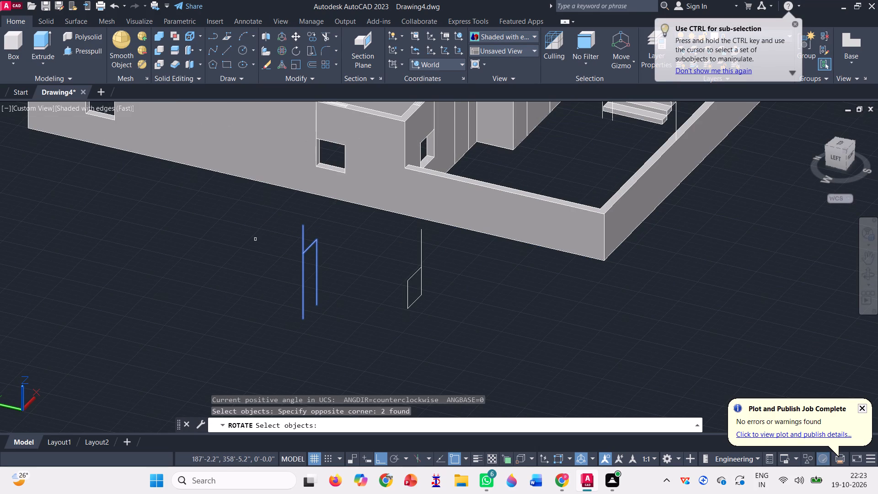
pyautogui.press('space')
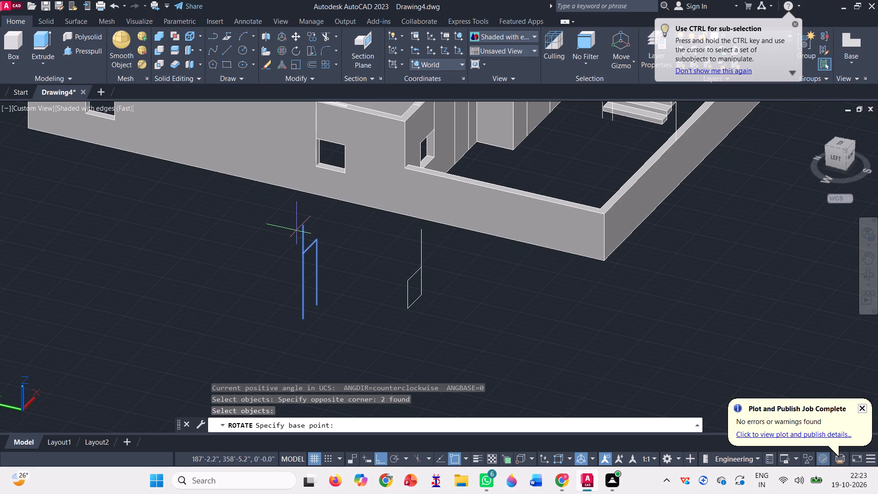
pyautogui.click(301, 224)
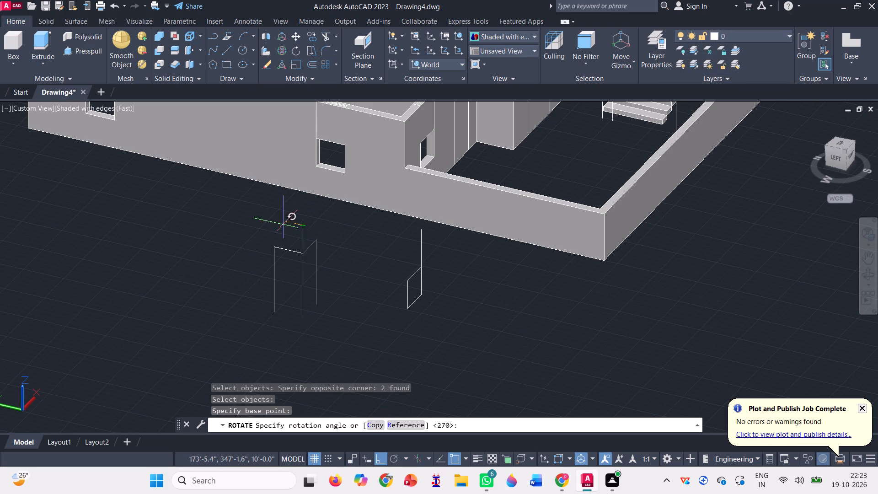
pyautogui.click(257, 226)
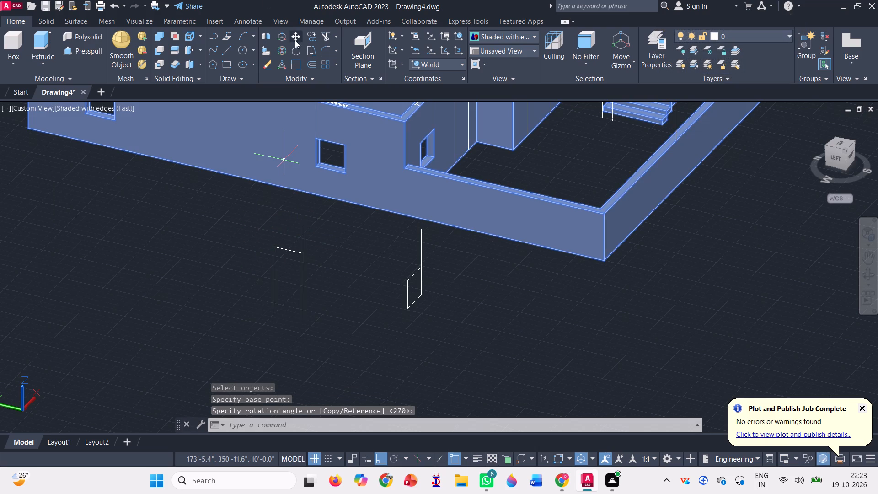
# With Ortho off, copy the rotated door outline from its top end to the wall-top mark on the hall's side wall, near its outer corner.
pyautogui.click(308, 34)
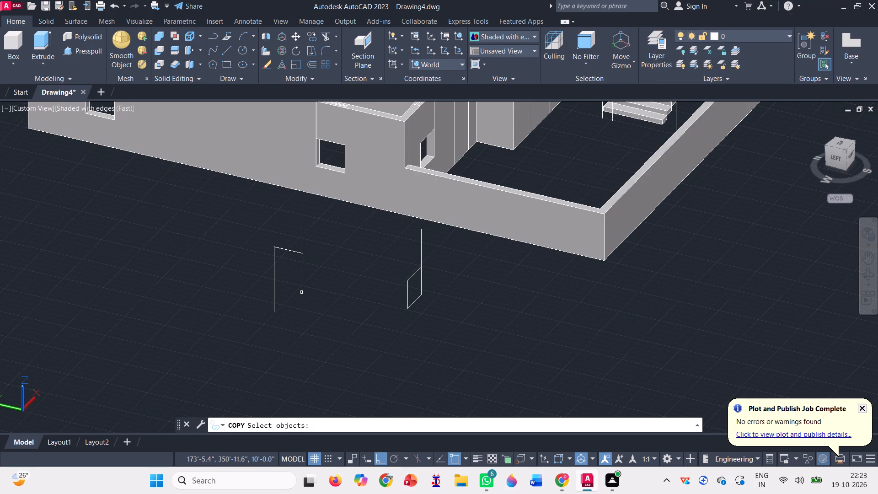
pyautogui.click(320, 314)
pyautogui.click(252, 236)
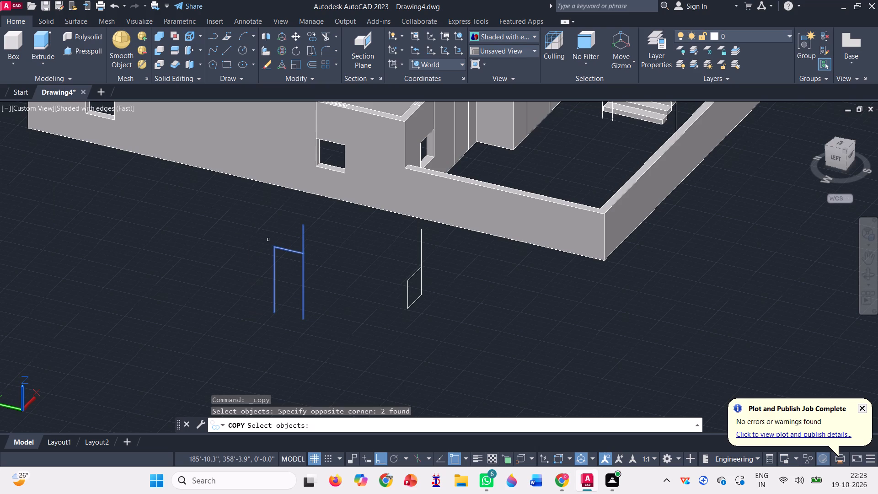
pyautogui.press('space')
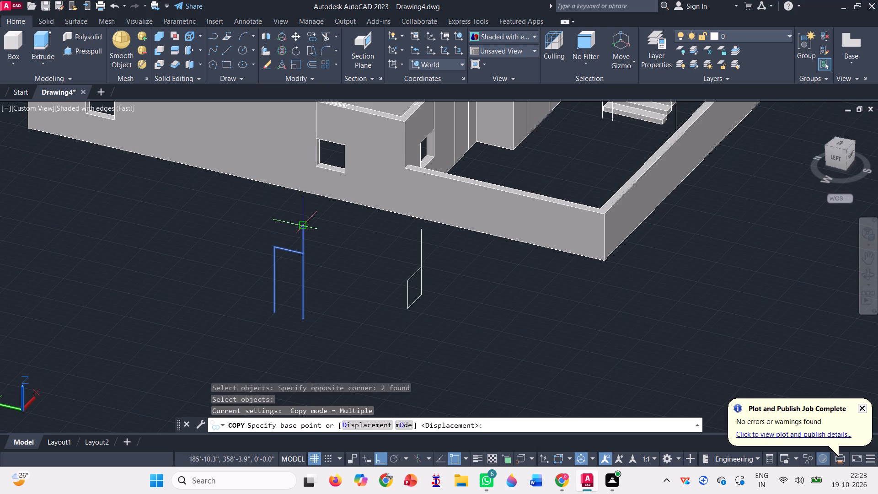
pyautogui.click(304, 224)
pyautogui.scroll(-4, 313, 280)
pyautogui.scroll(2, 331, 226)
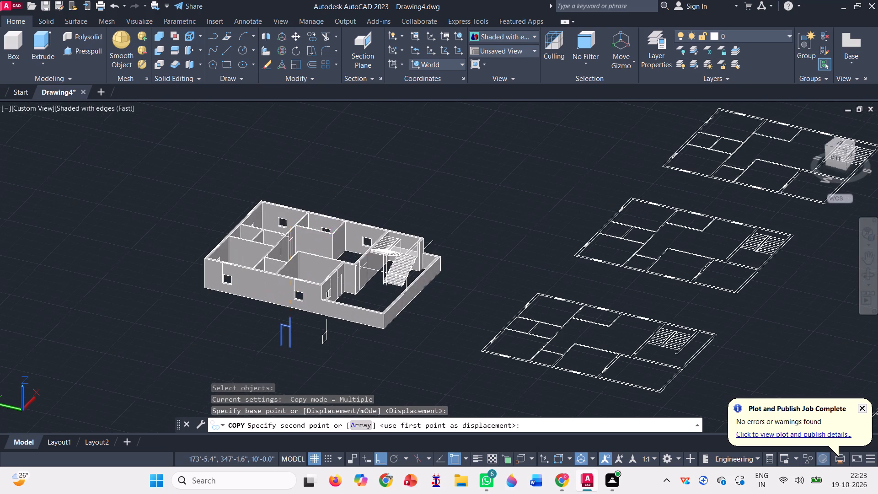
pyautogui.press('F8')
pyautogui.scroll(3, 327, 228)
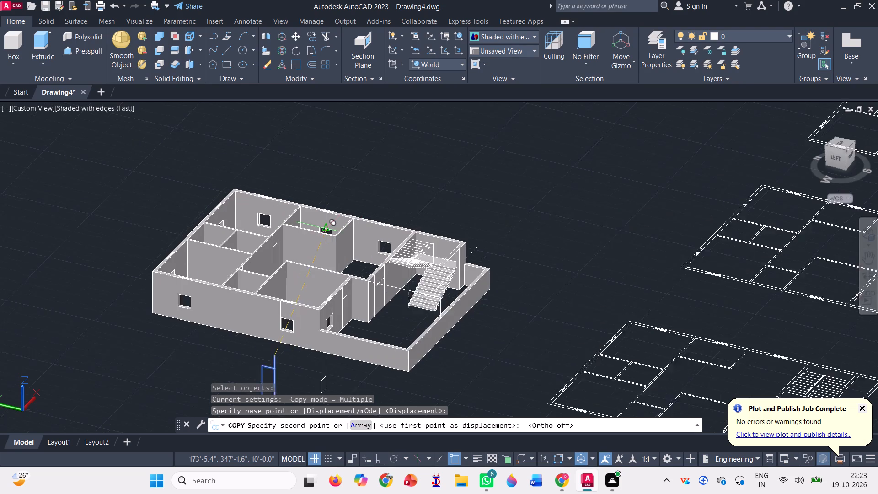
pyautogui.scroll(3, 332, 255)
pyautogui.scroll(3, 321, 184)
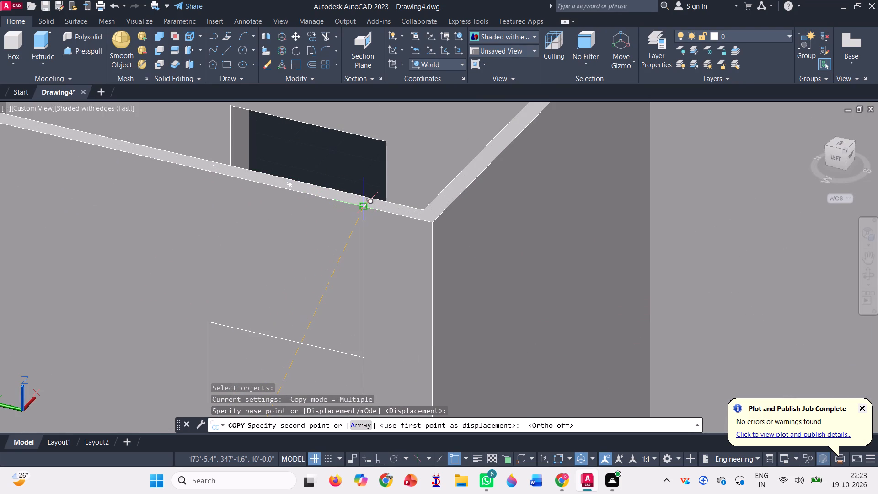
pyautogui.click(361, 205)
# Finish copying and erase the two leftover spare door outlines in the open space outside the building's long side wall.
pyautogui.scroll(-5, 359, 192)
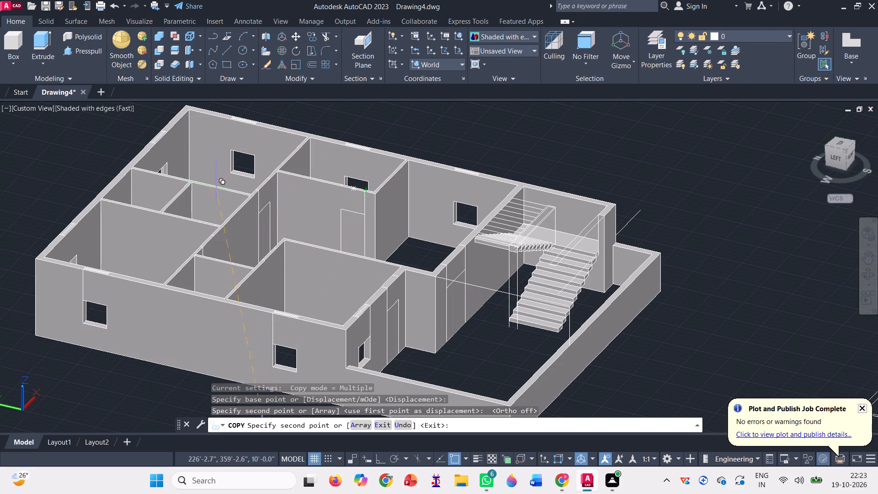
pyautogui.scroll(3, 177, 179)
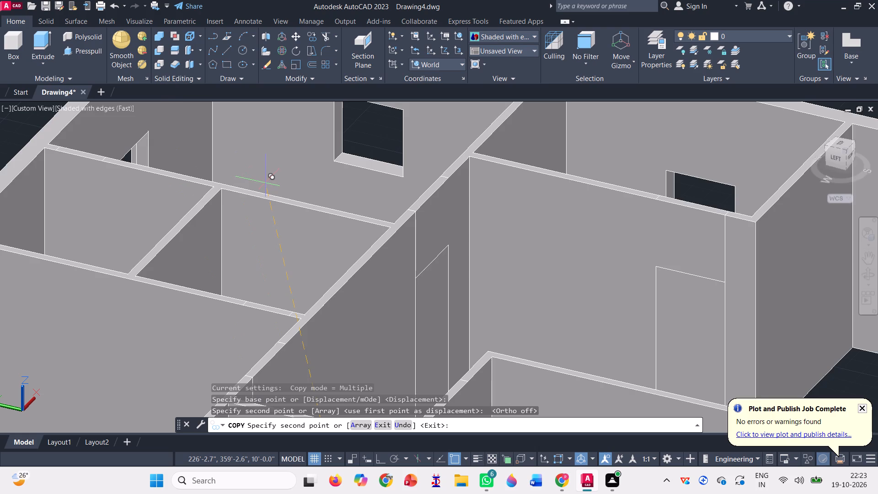
pyautogui.scroll(-3, 265, 183)
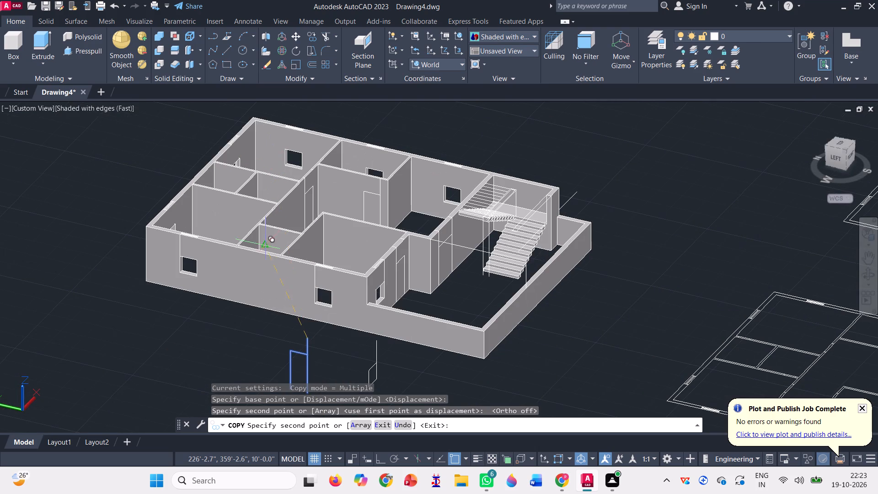
pyautogui.scroll(3, 270, 235)
pyautogui.scroll(2, 294, 183)
pyautogui.scroll(-3, 294, 183)
pyautogui.scroll(5, 293, 199)
pyautogui.scroll(-5, 355, 185)
pyautogui.press('Escape')
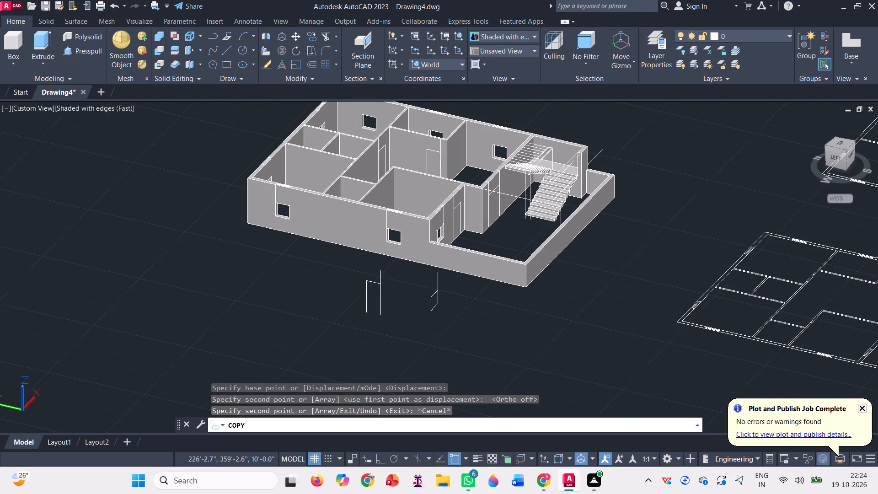
pyautogui.click(454, 331)
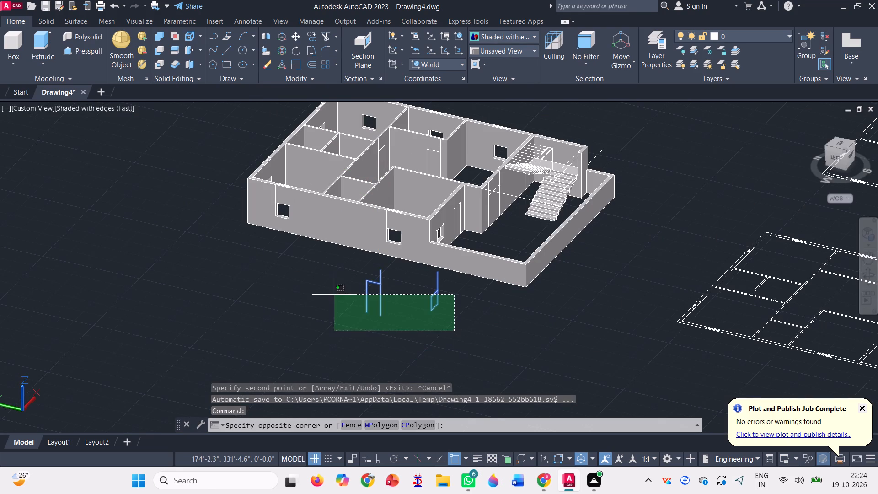
pyautogui.click(334, 293)
pyautogui.press('Delete')
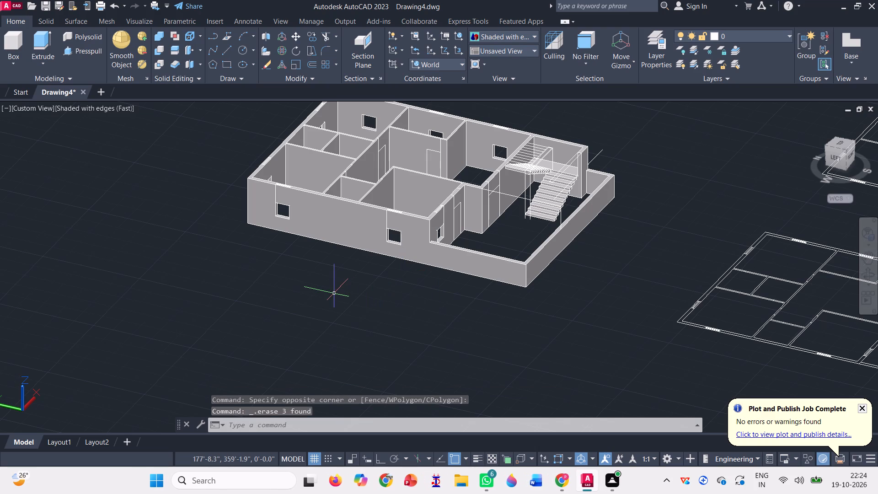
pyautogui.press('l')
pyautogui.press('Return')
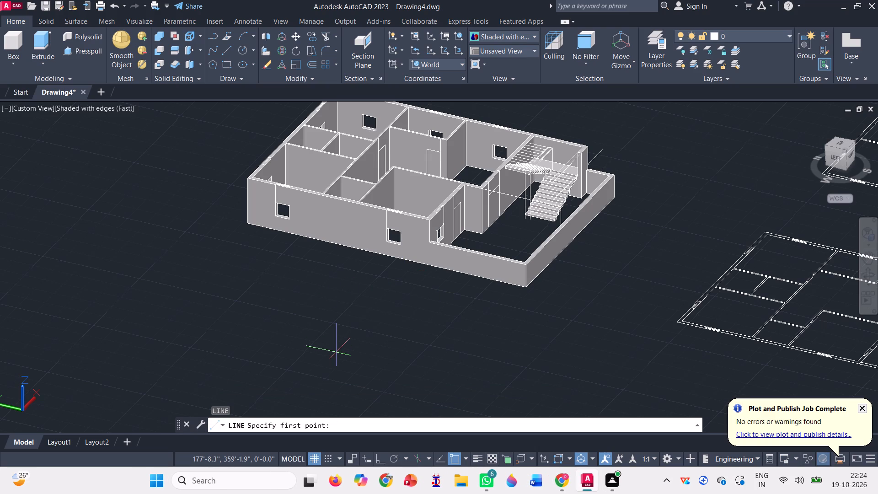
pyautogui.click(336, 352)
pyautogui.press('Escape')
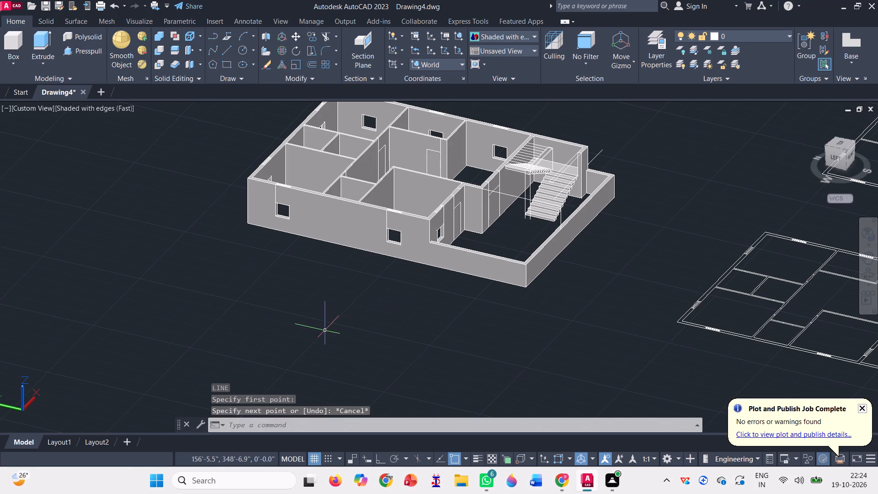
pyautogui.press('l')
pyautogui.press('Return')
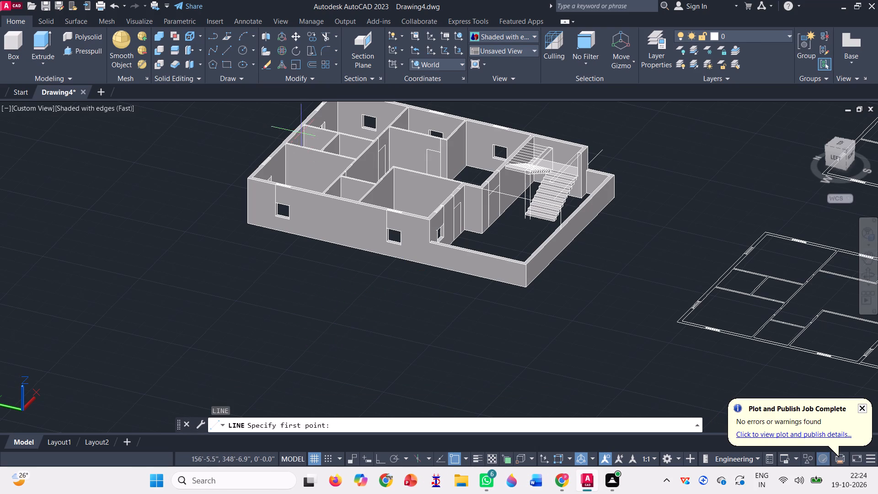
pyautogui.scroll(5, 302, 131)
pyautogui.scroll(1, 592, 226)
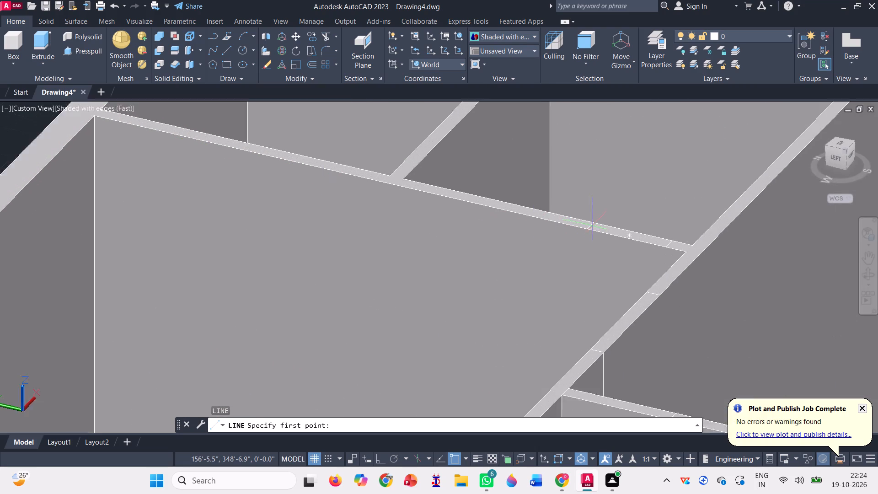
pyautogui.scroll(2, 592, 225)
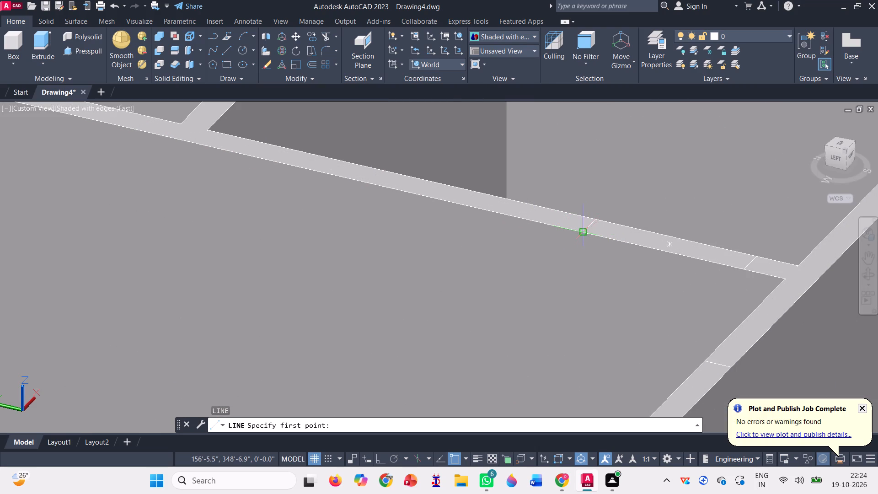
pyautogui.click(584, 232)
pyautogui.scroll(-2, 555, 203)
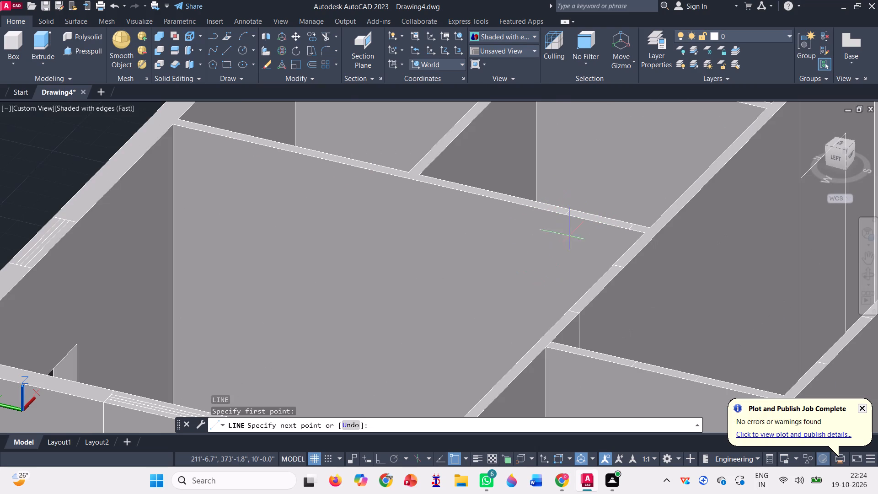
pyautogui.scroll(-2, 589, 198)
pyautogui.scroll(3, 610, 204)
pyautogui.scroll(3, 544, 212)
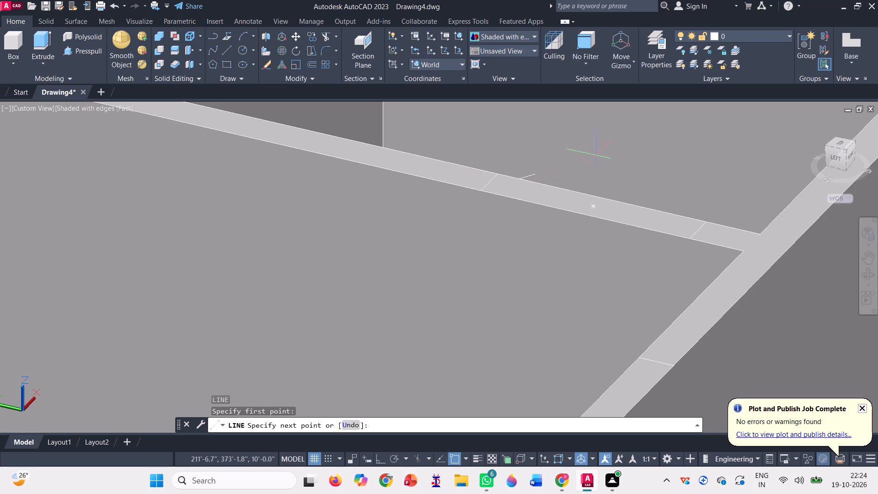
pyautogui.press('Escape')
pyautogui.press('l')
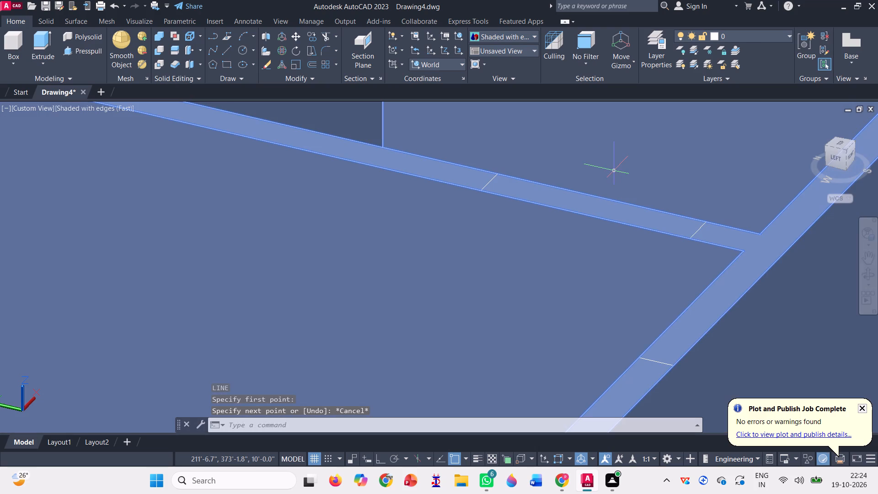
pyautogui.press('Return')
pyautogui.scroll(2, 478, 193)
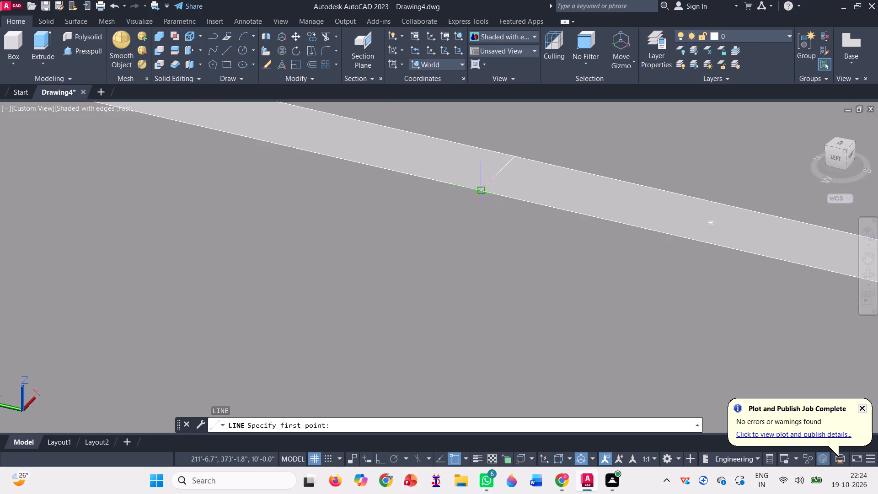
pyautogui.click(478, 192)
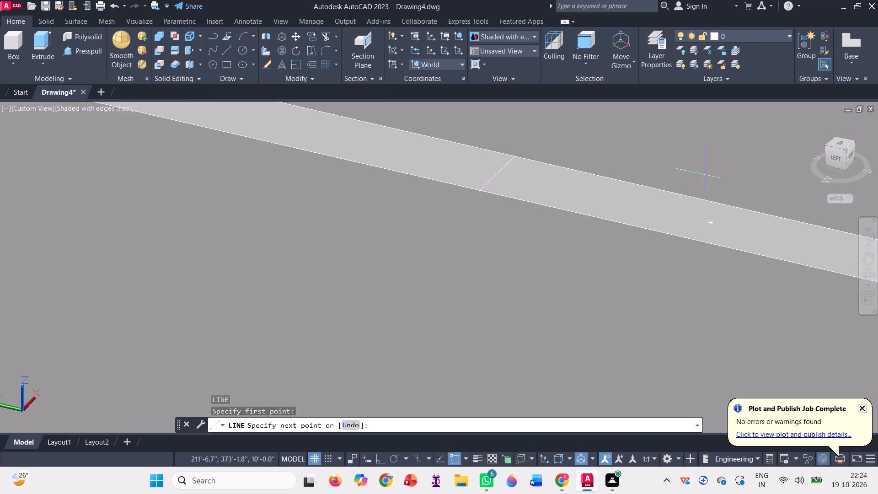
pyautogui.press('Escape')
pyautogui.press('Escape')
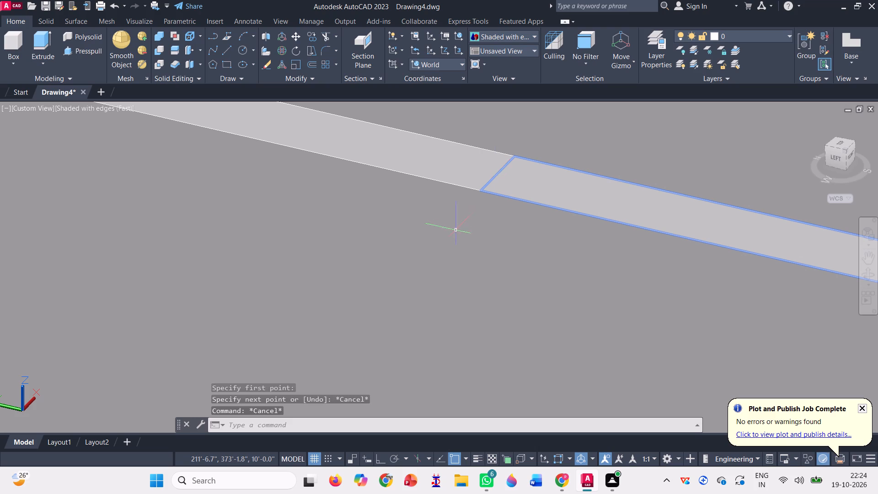
# With Ortho on, draw a 10' line straight down from the wall-top mark between the large corner room and the adjoining small room.
pyautogui.scroll(-1, 430, 185)
pyautogui.press('l')
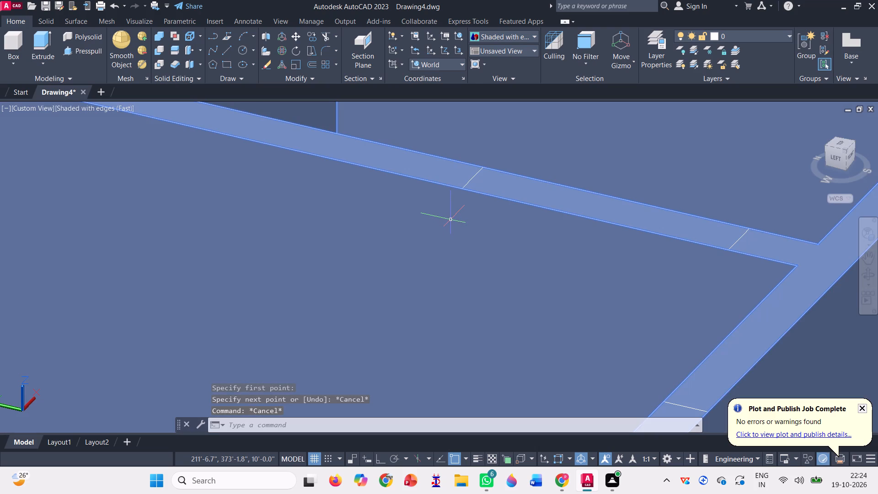
pyautogui.press('Return')
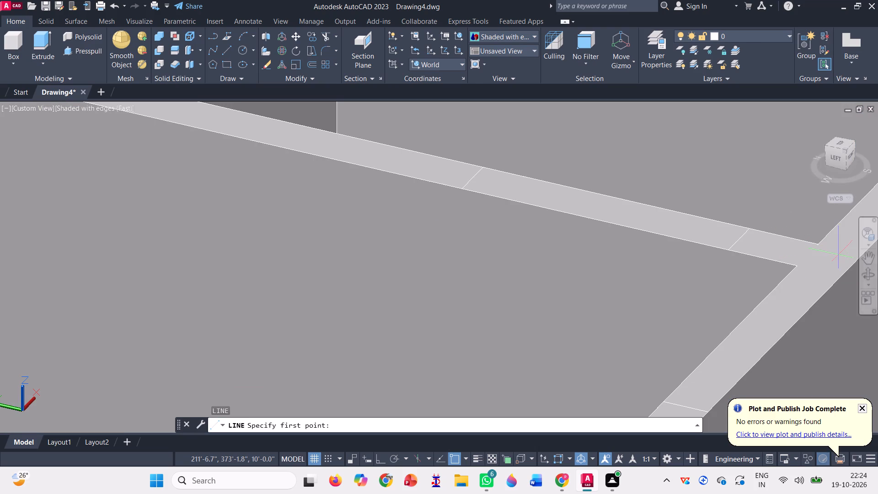
pyautogui.click(867, 271)
pyautogui.moveTo(424, 301); pyautogui.dragTo(503, 323)
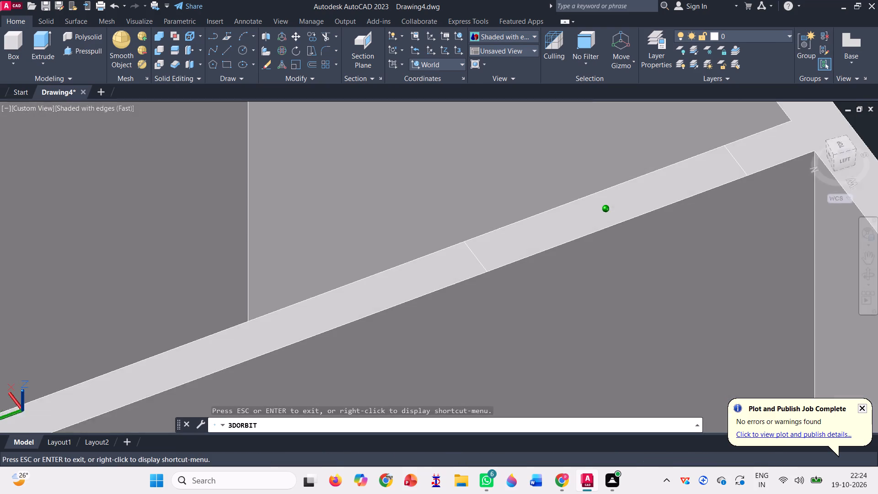
pyautogui.moveTo(503, 323); pyautogui.dragTo(504, 323)
pyautogui.scroll(-10, 460, 212)
pyautogui.press('Escape')
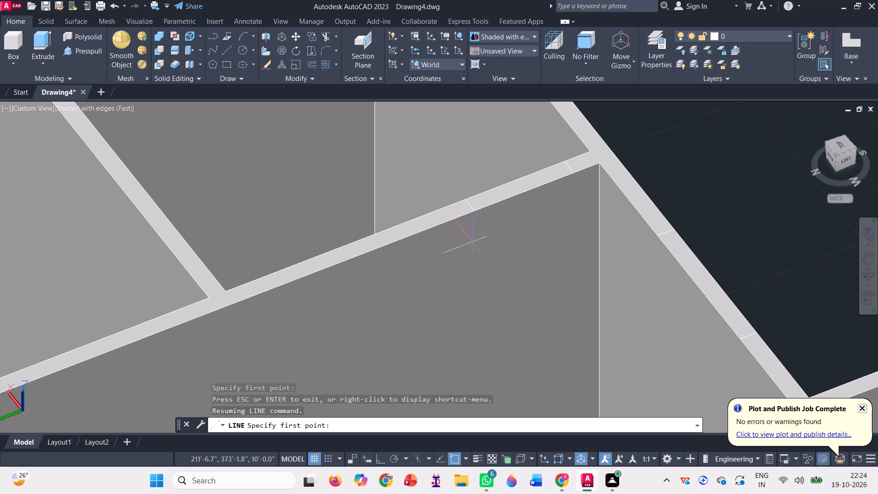
pyautogui.scroll(2, 480, 221)
pyautogui.click(466, 199)
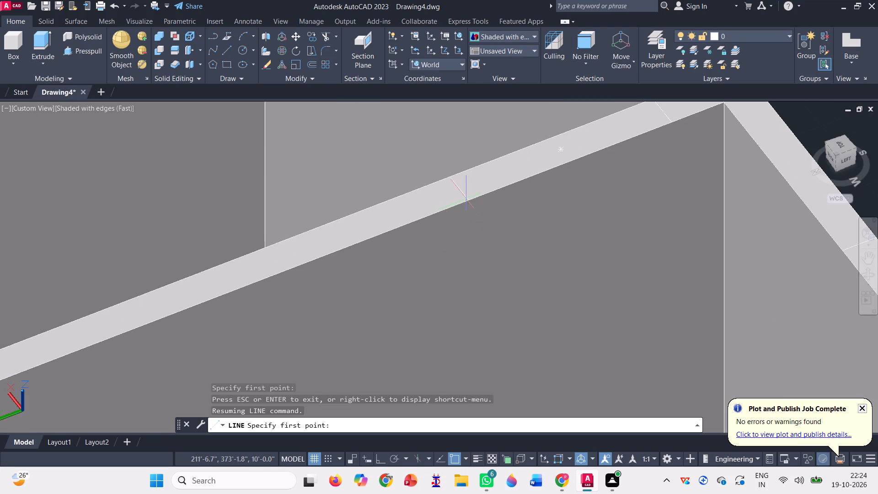
pyautogui.scroll(-3, 458, 164)
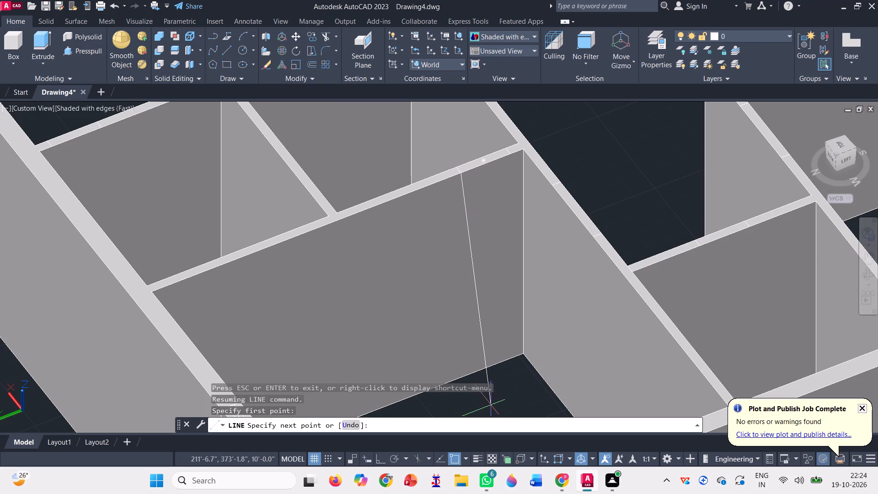
pyautogui.scroll(-1, 460, 263)
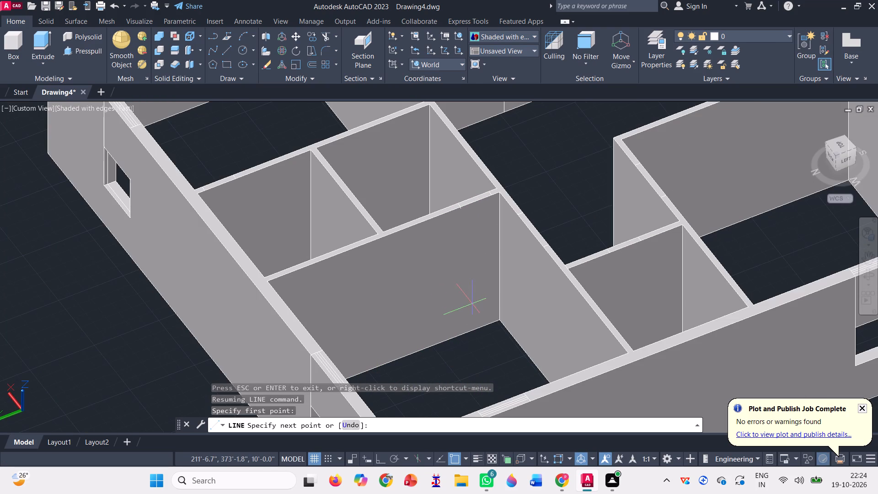
pyautogui.press('F8')
pyautogui.write("10'")
pyautogui.press('Return')
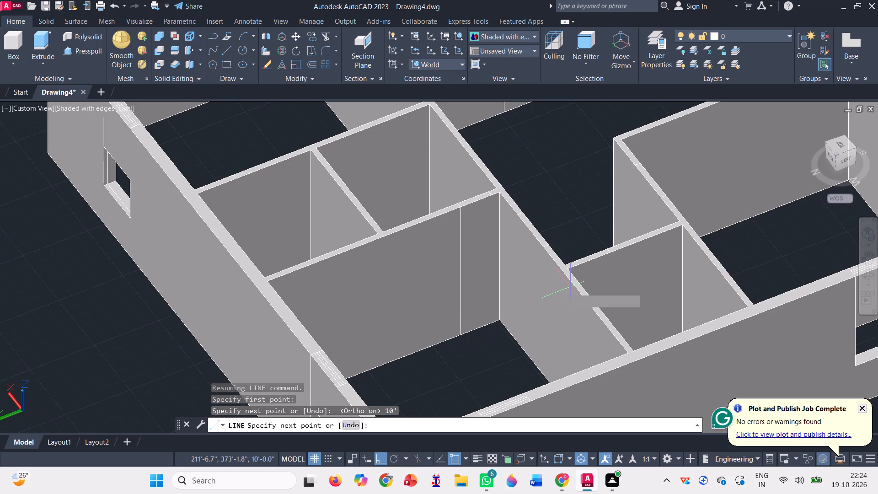
# Continue the door outline 2' along the wall base towards the room corner, 7' up, and back across to the 10' line.
pyautogui.write("2'")
pyautogui.press('Return')
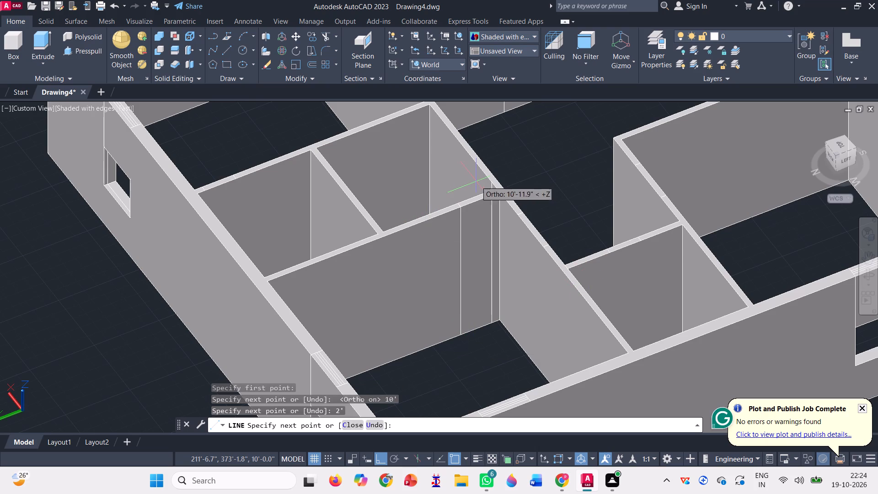
pyautogui.write("7'")
pyautogui.press('Return')
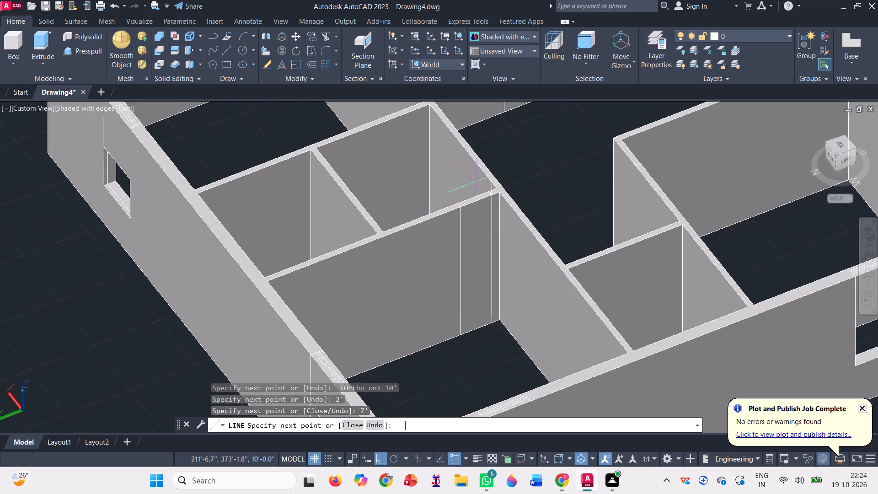
pyautogui.scroll(3, 458, 248)
pyautogui.click(458, 248)
pyautogui.scroll(-2, 416, 262)
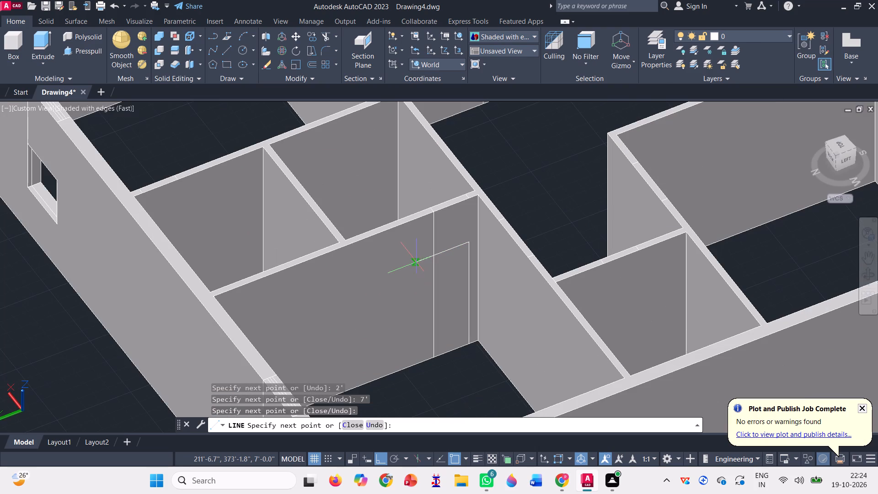
pyautogui.press('space')
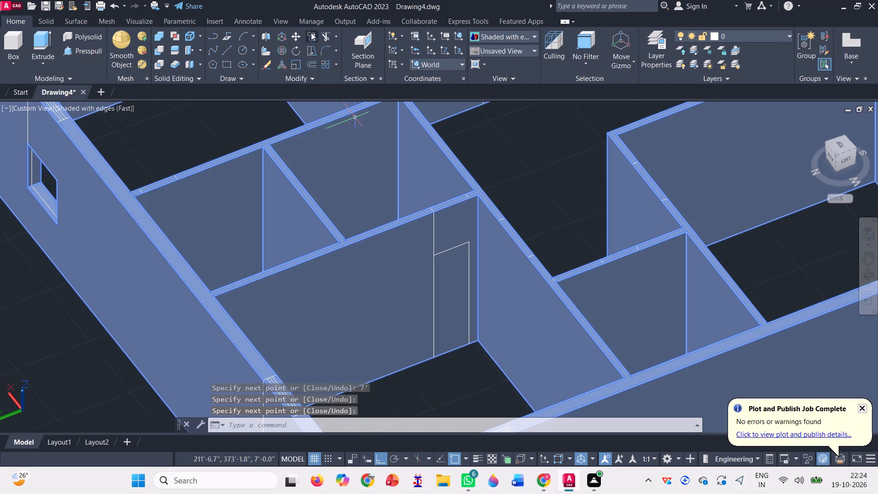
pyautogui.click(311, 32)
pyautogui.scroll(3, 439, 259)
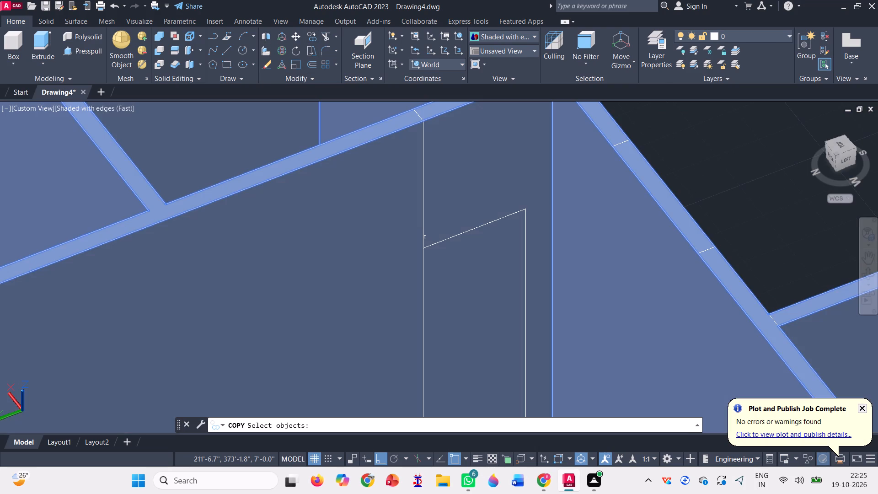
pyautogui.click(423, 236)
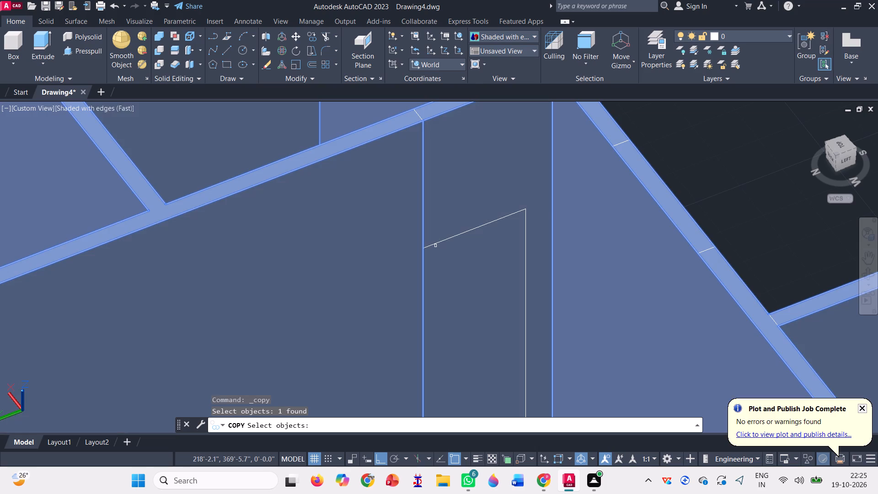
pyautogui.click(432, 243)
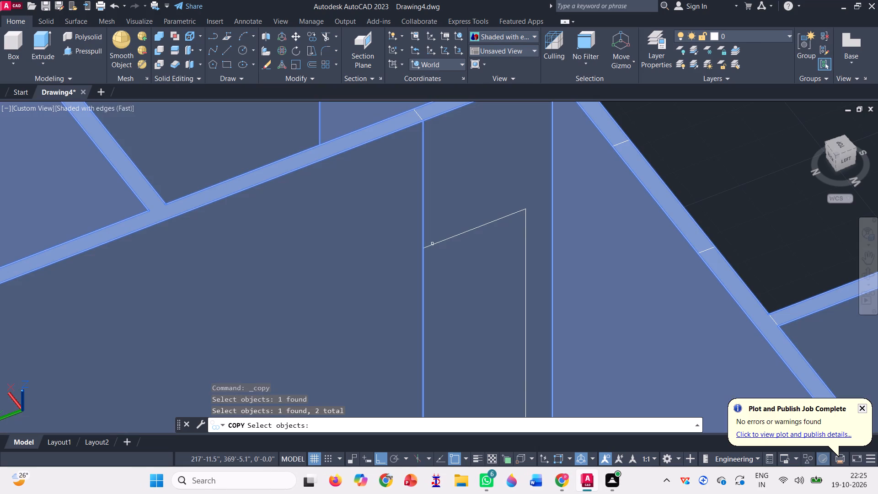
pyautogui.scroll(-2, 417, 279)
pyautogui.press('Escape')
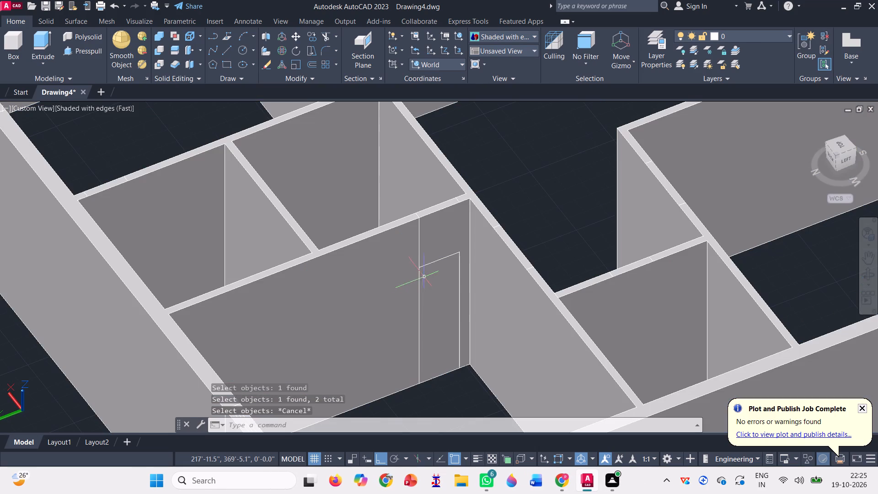
# Copy the new door outline from its top end to the wall-top mark near the outer wall, between the far corner room and small rooms.
pyautogui.click(310, 36)
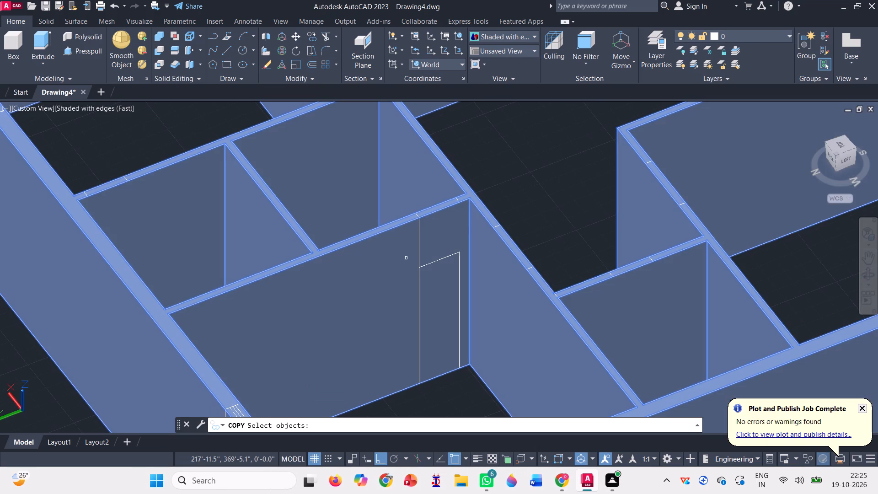
pyautogui.scroll(2, 414, 272)
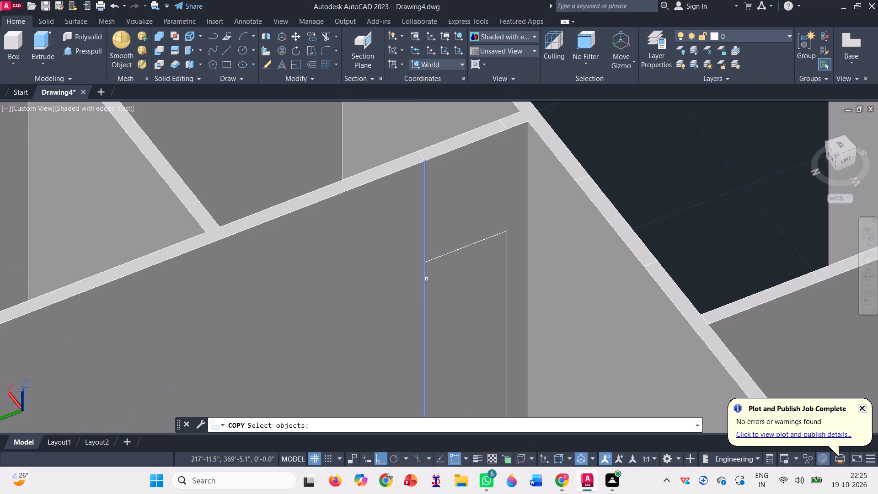
pyautogui.click(426, 278)
pyautogui.click(442, 256)
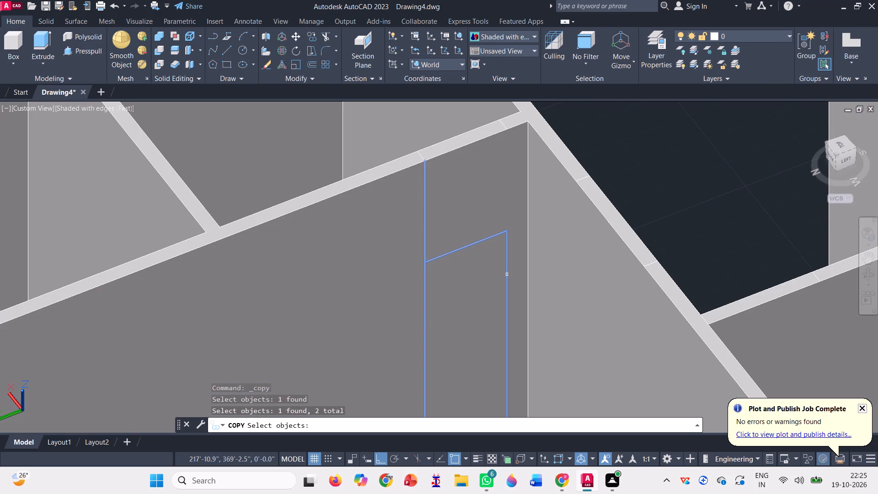
pyautogui.click(507, 274)
pyautogui.press('space')
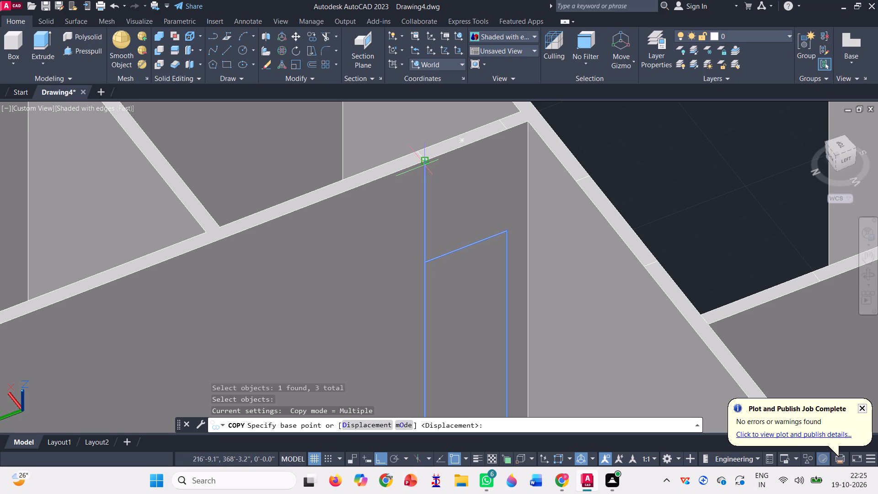
pyautogui.click(424, 161)
pyautogui.scroll(-4, 501, 251)
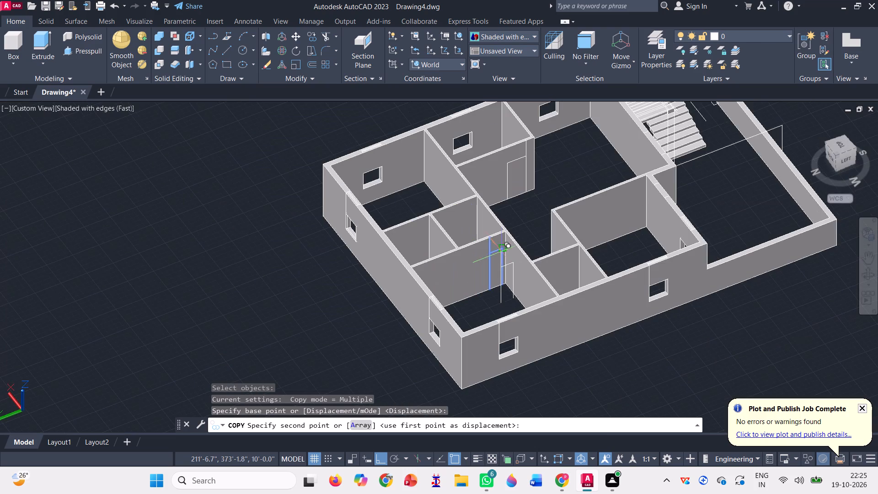
pyautogui.scroll(6, 409, 215)
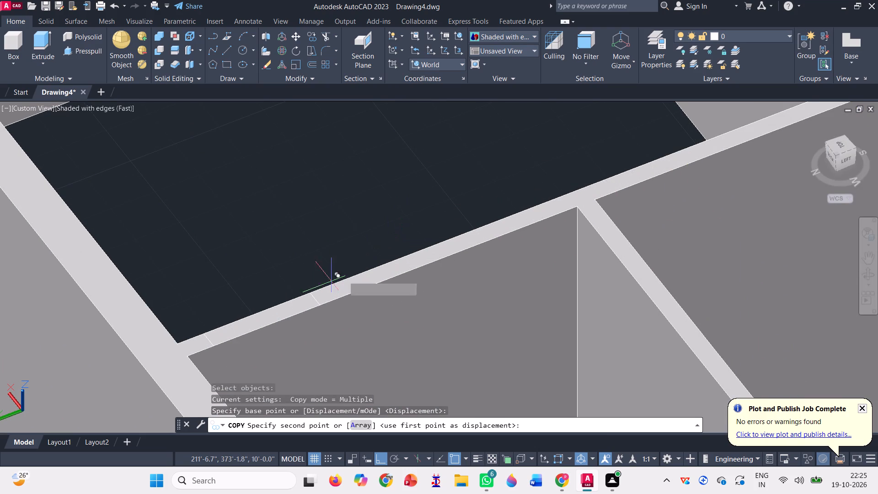
pyautogui.scroll(3, 195, 333)
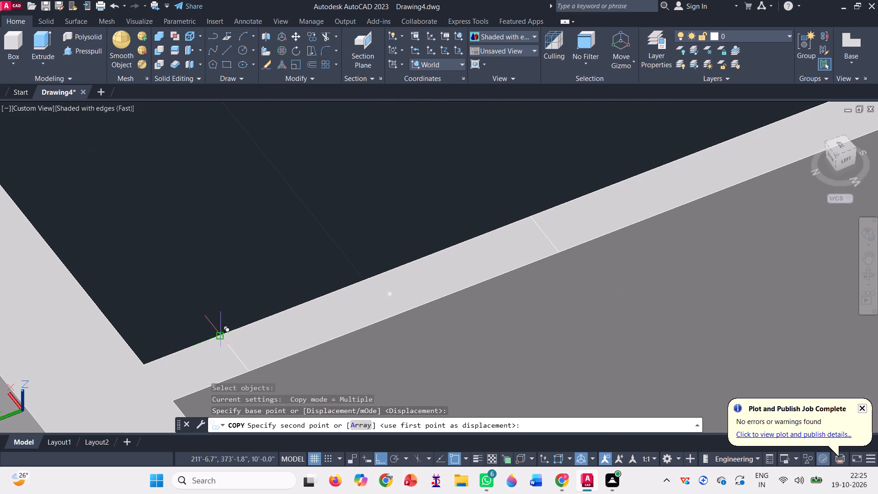
pyautogui.click(220, 333)
# Place another copy of the door outline at the wall-top mark on the hall-facing wall of the single small room, and finish copying.
pyautogui.scroll(-9, 231, 292)
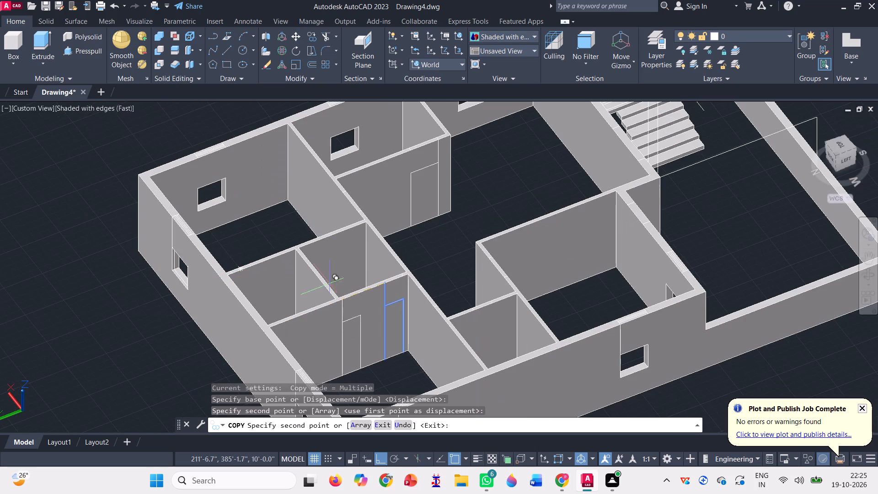
pyautogui.scroll(3, 474, 305)
pyautogui.scroll(3, 485, 371)
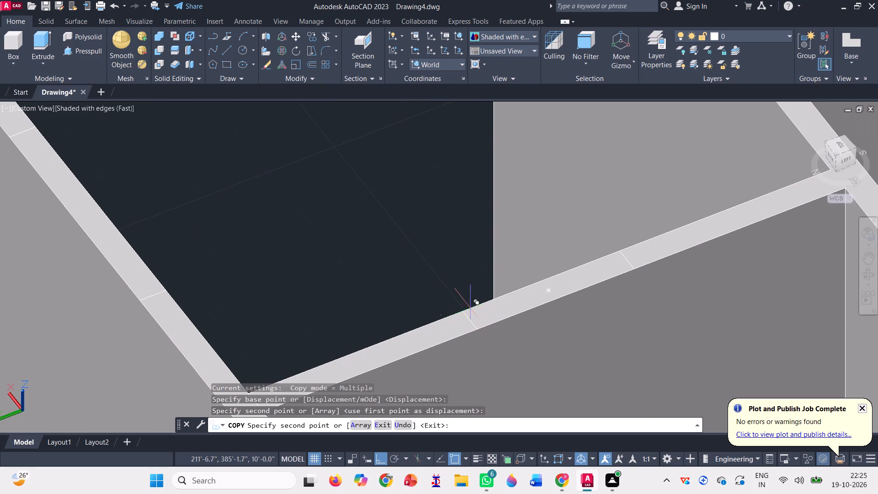
pyautogui.scroll(2, 461, 311)
pyautogui.click(461, 311)
pyautogui.scroll(-3, 428, 292)
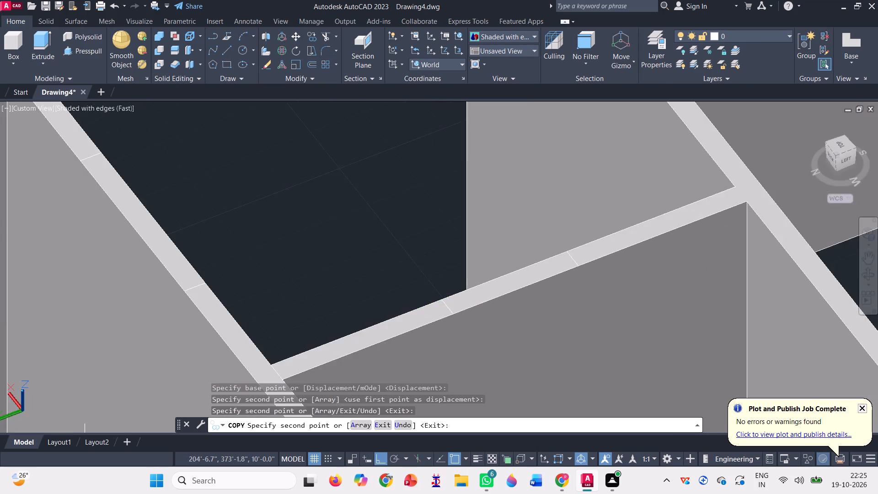
pyautogui.scroll(-3, 428, 292)
pyautogui.press('space')
# Presspull the door outline in the front wall beside the staircase through the wall's thickness to cut the opening.
pyautogui.scroll(-2, 409, 261)
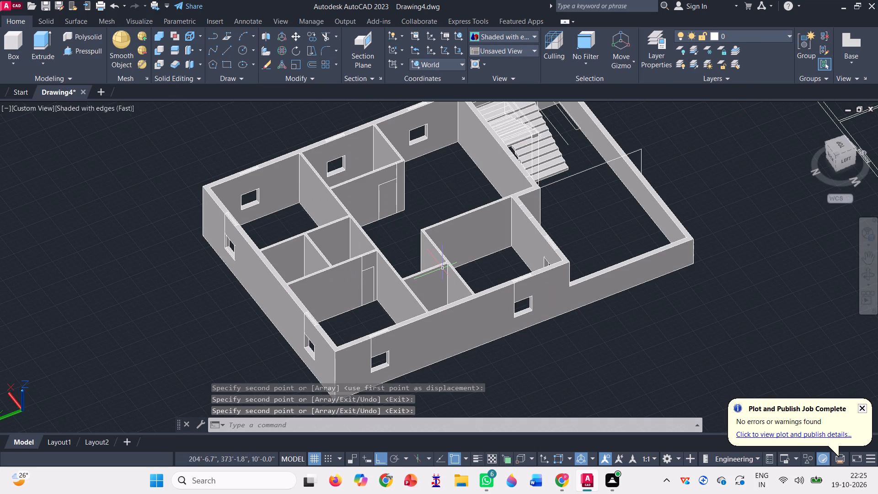
pyautogui.click(870, 270)
pyautogui.moveTo(584, 342); pyautogui.dragTo(559, 348)
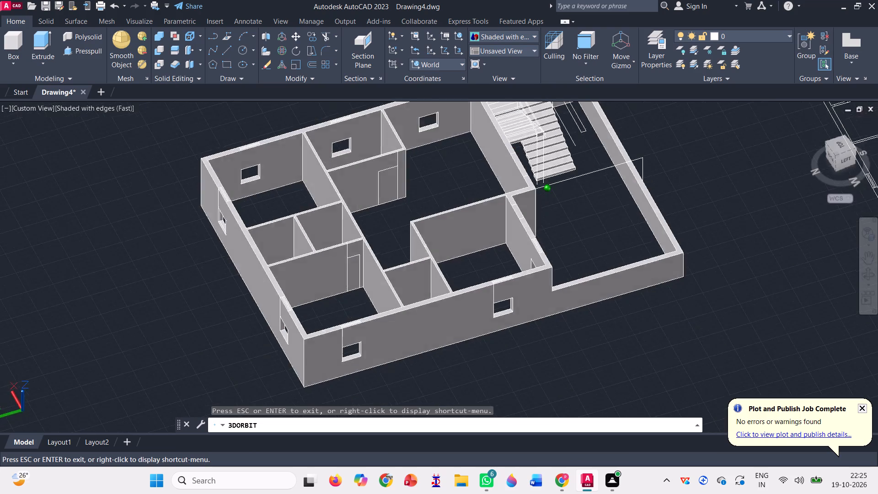
pyautogui.moveTo(559, 348); pyautogui.dragTo(371, 305)
pyautogui.scroll(-4, 589, 252)
pyautogui.scroll(2, 627, 96)
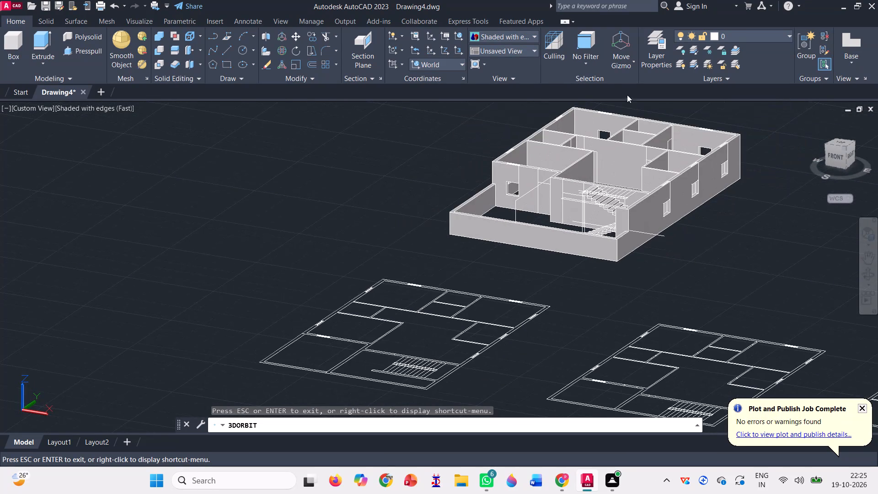
pyautogui.scroll(4, 627, 95)
pyautogui.scroll(9, 585, 120)
pyautogui.scroll(-2, 436, 211)
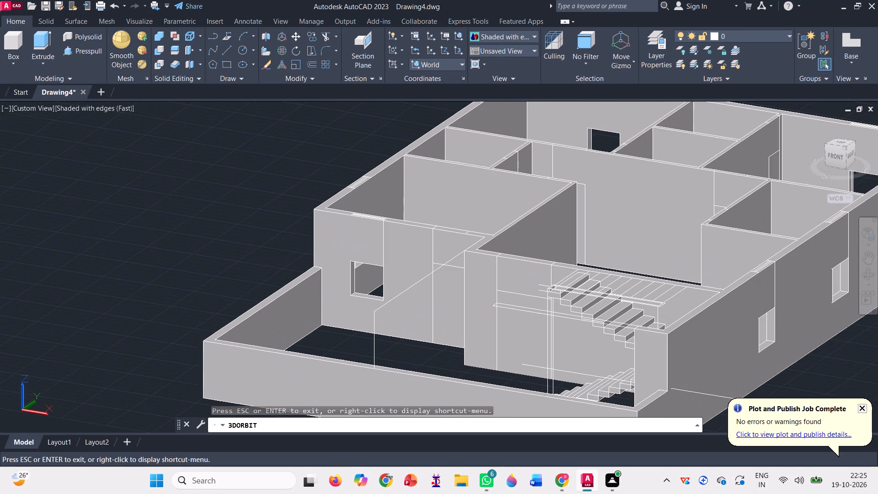
pyautogui.press('Escape')
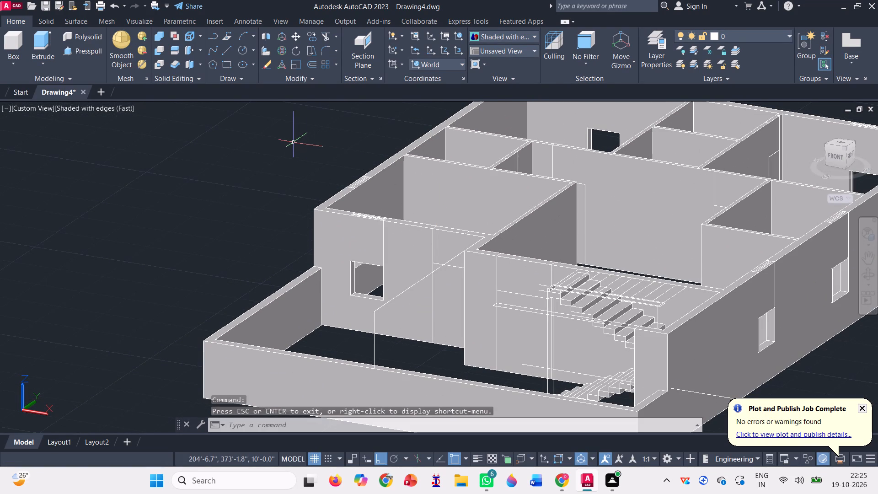
pyautogui.click(85, 45)
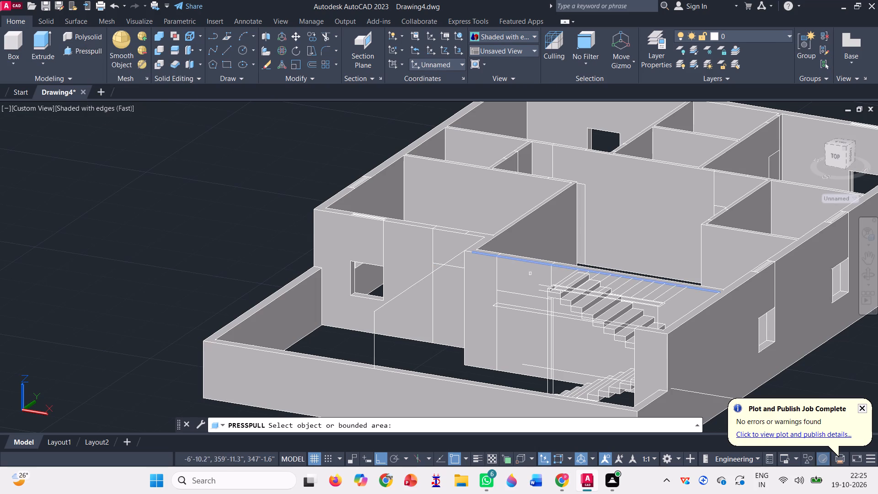
pyautogui.scroll(2, 543, 301)
pyautogui.click(526, 311)
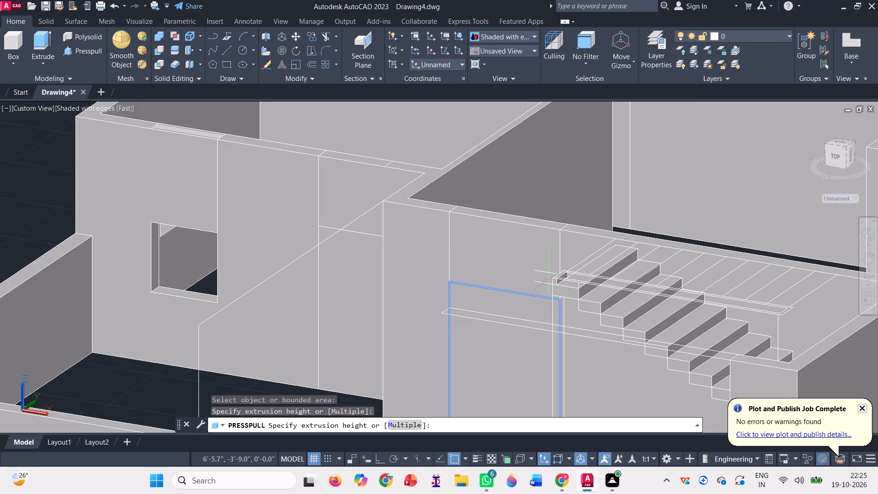
pyautogui.click(573, 224)
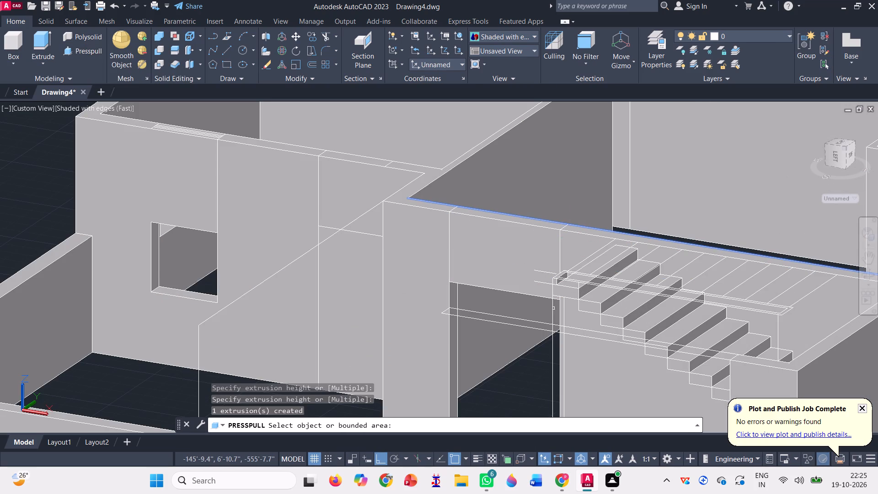
# Presspull the door outline beside the window in the front room's wall through the wall, including the narrow strip along its side.
pyautogui.click(867, 274)
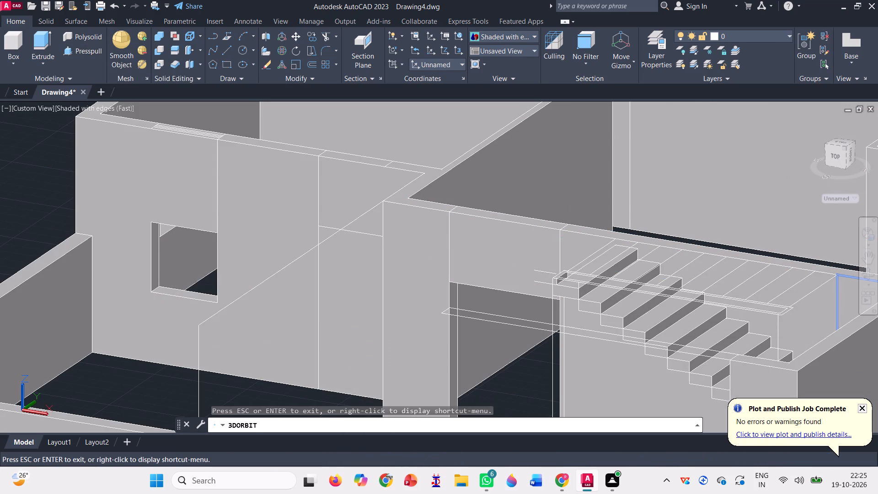
pyautogui.moveTo(531, 343); pyautogui.dragTo(566, 350)
pyautogui.moveTo(568, 349); pyautogui.dragTo(606, 349)
pyautogui.scroll(-3, 441, 219)
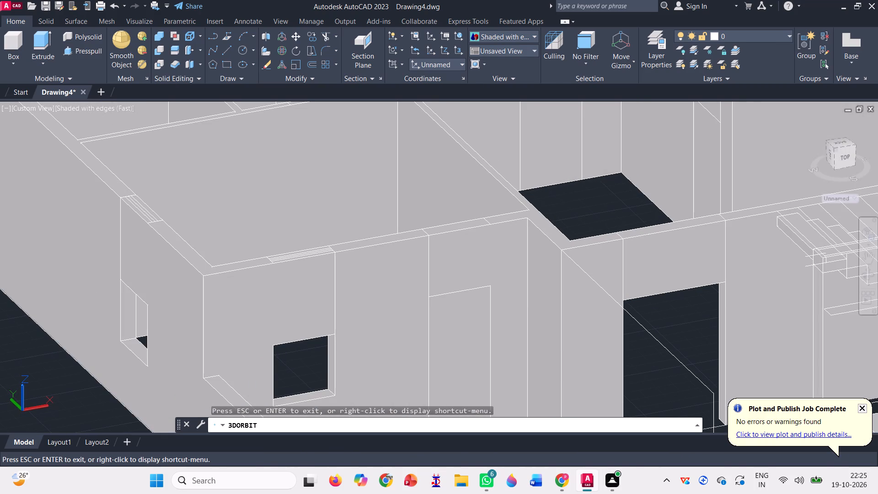
pyautogui.press('Escape')
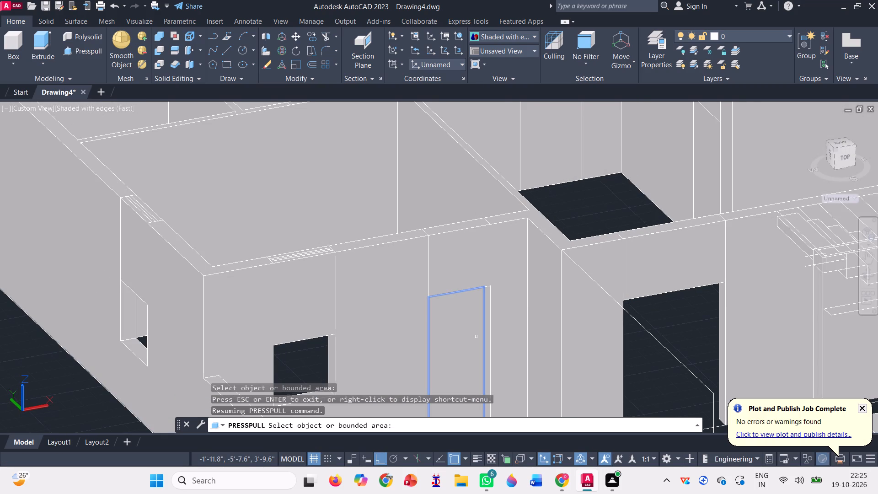
pyautogui.scroll(1, 479, 333)
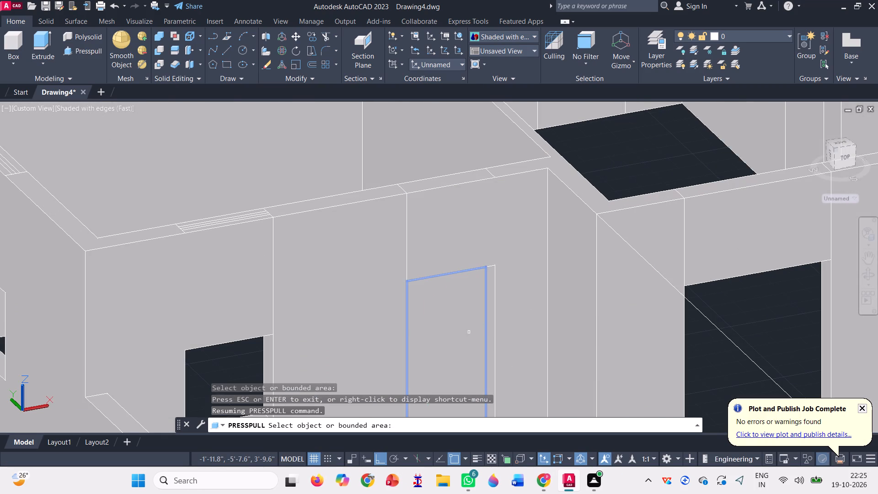
pyautogui.click(469, 332)
pyautogui.click(396, 274)
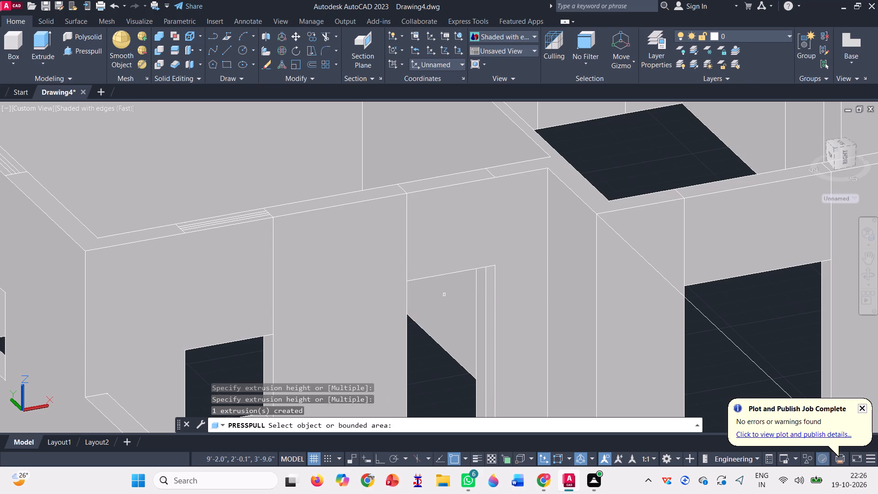
pyautogui.scroll(3, 487, 323)
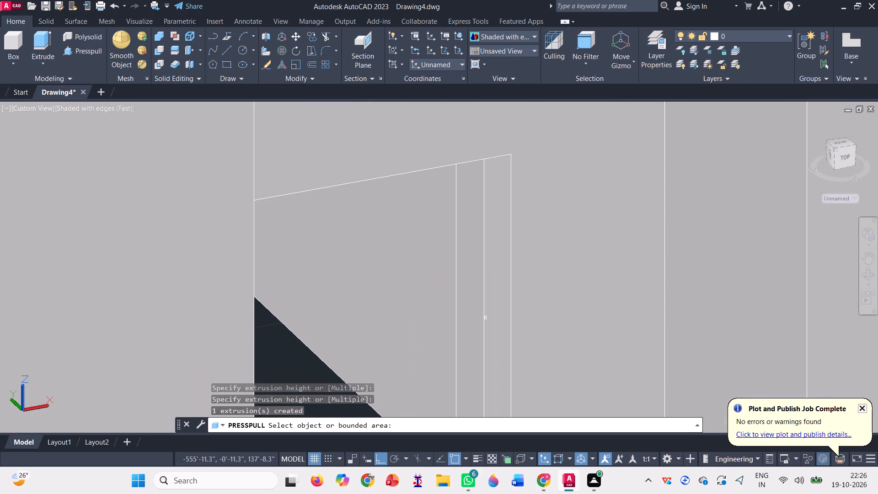
pyautogui.click(495, 314)
pyautogui.click(435, 301)
# Presspull the door outline in the long wall at the back of the hall, near its inner corner, including the leftover side strip.
pyautogui.scroll(-2, 435, 313)
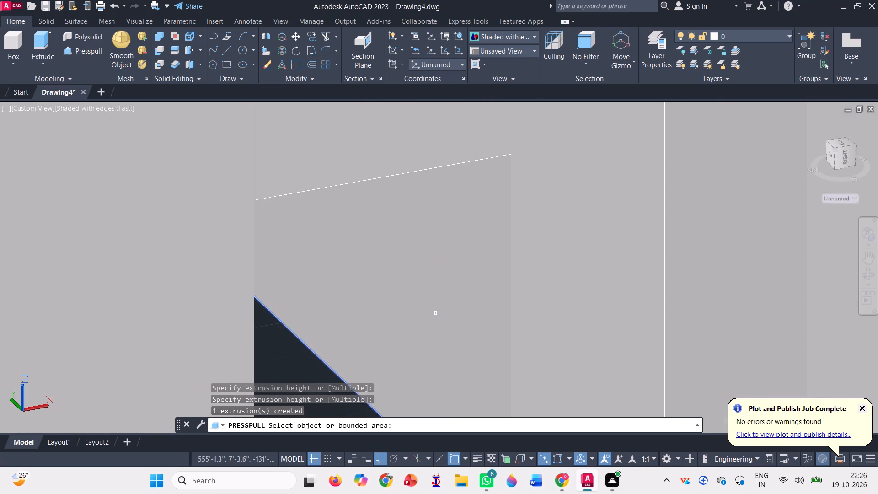
pyautogui.scroll(-4, 435, 313)
pyautogui.scroll(3, 465, 160)
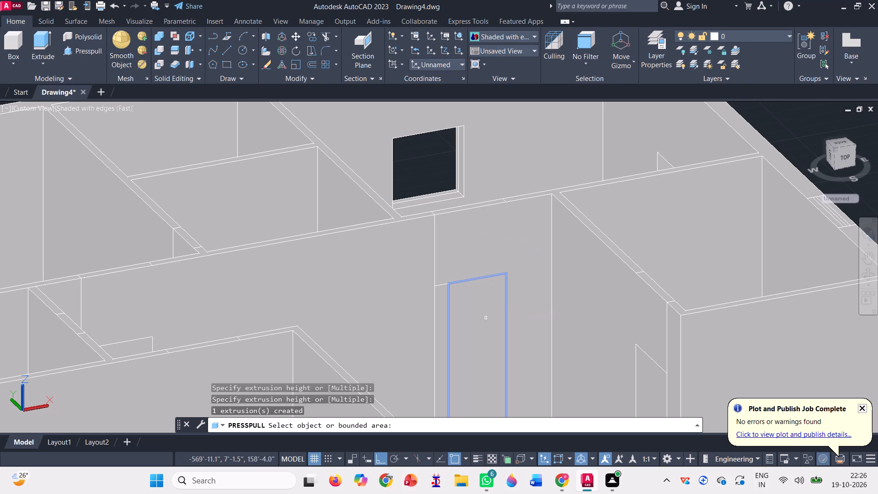
pyautogui.click(467, 330)
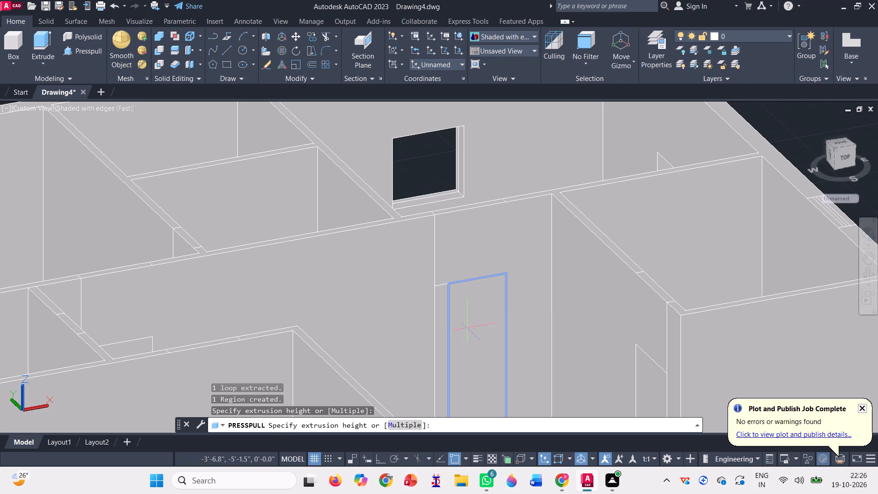
pyautogui.click(451, 292)
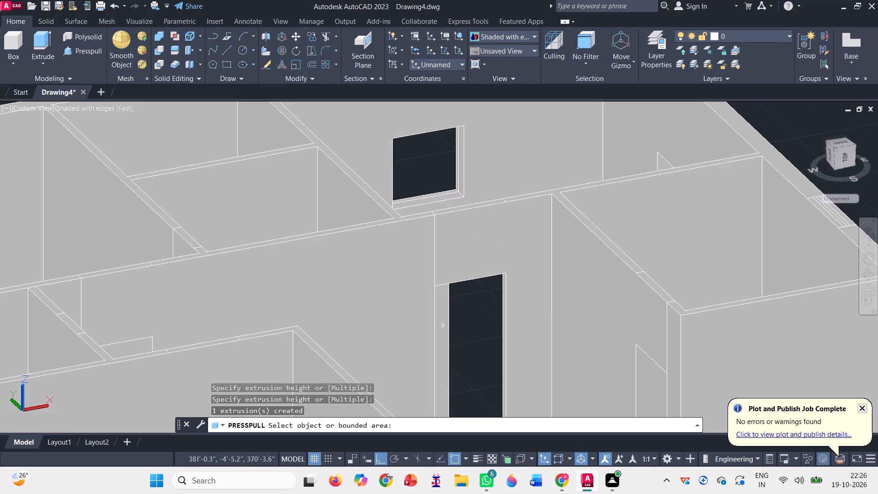
pyautogui.click(443, 325)
pyautogui.click(416, 262)
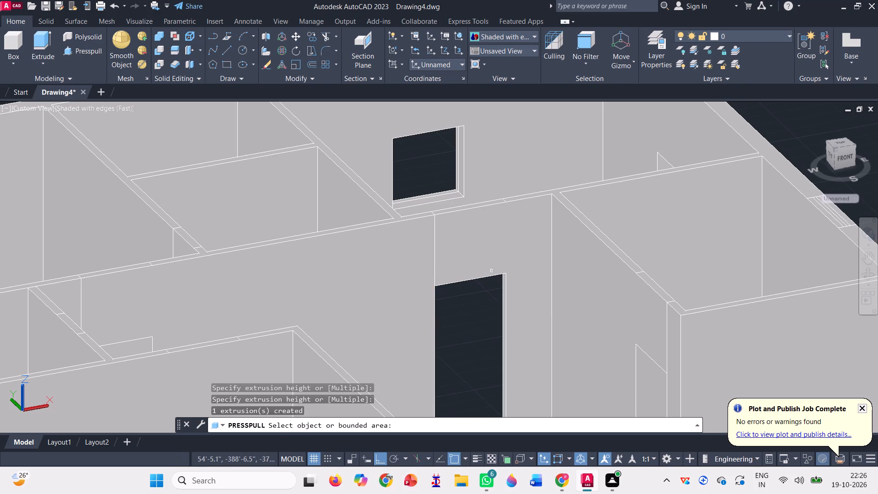
# Presspull the narrow door outline in the hall's side wall near the staircase through to the adjoining room.
pyautogui.scroll(-2, 470, 237)
pyautogui.scroll(2, 530, 314)
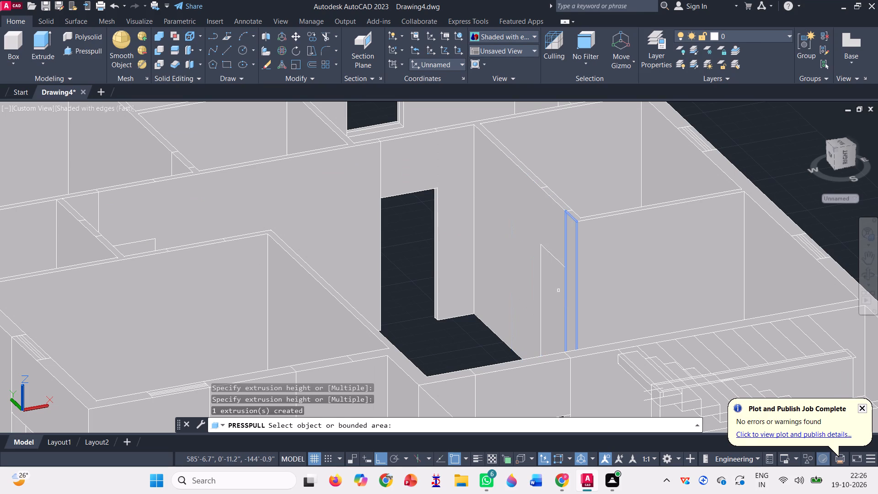
pyautogui.click(551, 283)
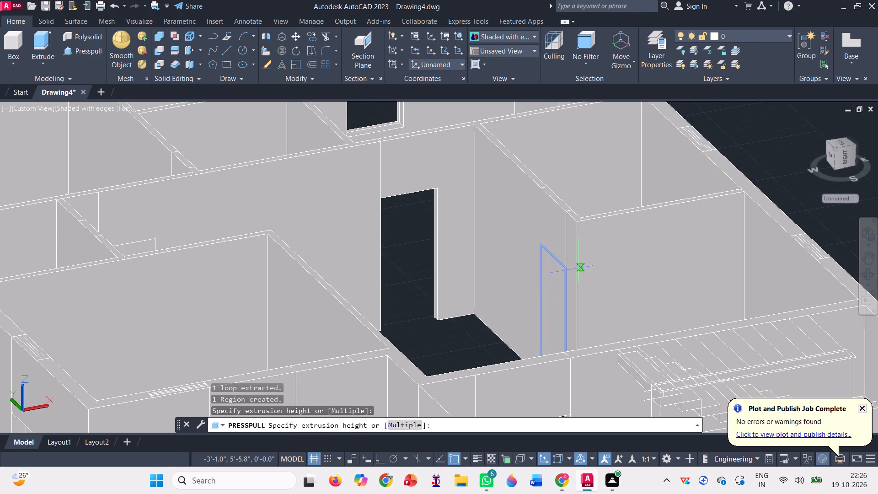
pyautogui.click(578, 267)
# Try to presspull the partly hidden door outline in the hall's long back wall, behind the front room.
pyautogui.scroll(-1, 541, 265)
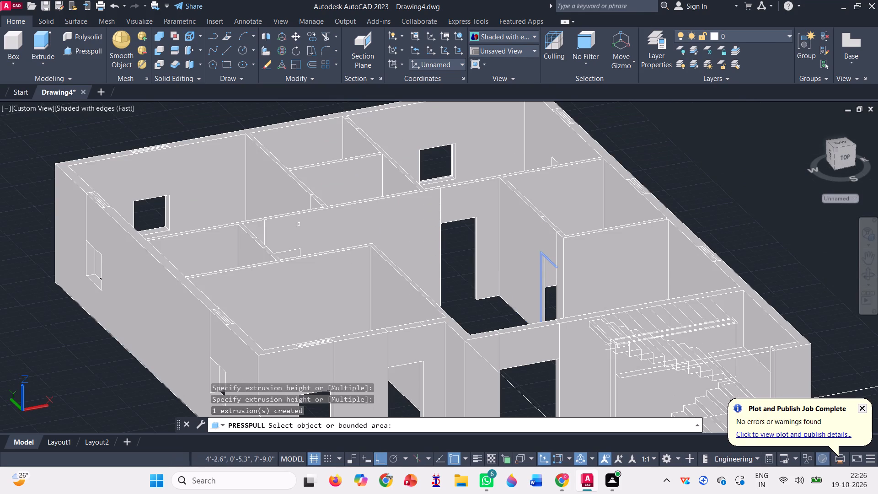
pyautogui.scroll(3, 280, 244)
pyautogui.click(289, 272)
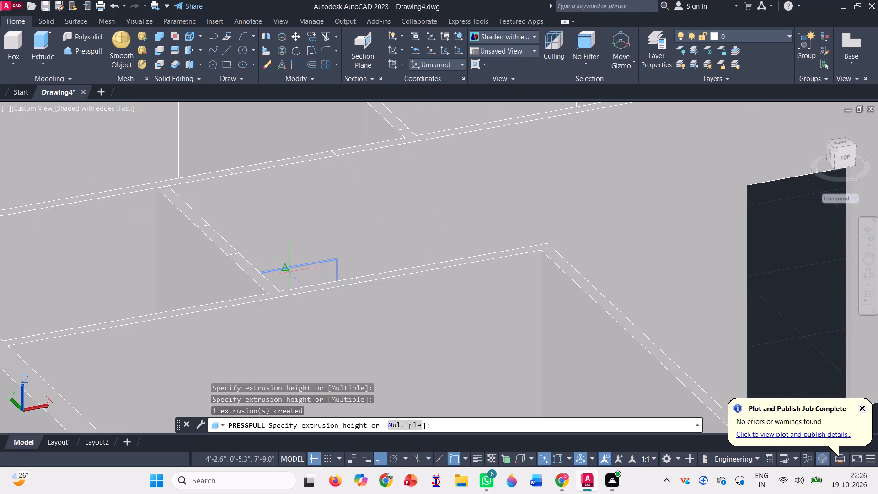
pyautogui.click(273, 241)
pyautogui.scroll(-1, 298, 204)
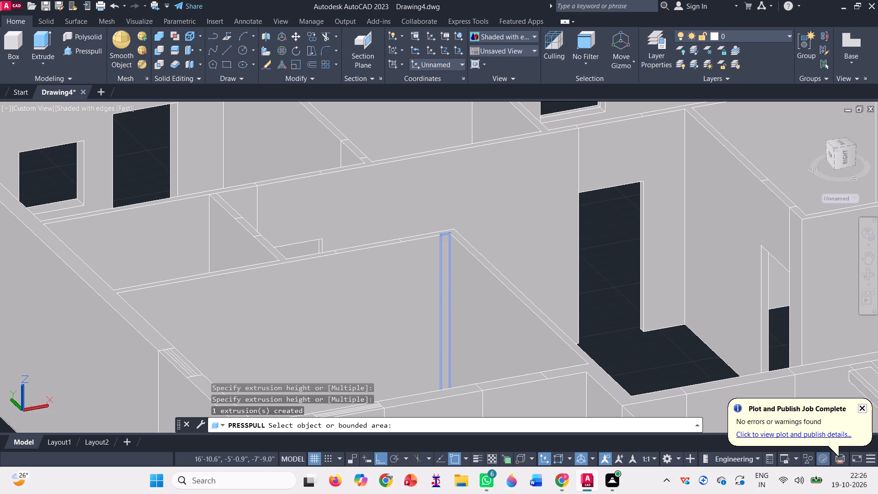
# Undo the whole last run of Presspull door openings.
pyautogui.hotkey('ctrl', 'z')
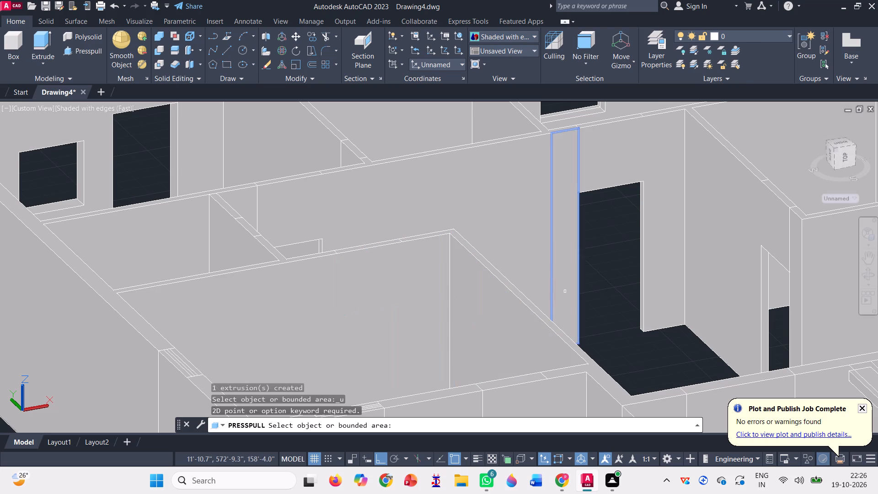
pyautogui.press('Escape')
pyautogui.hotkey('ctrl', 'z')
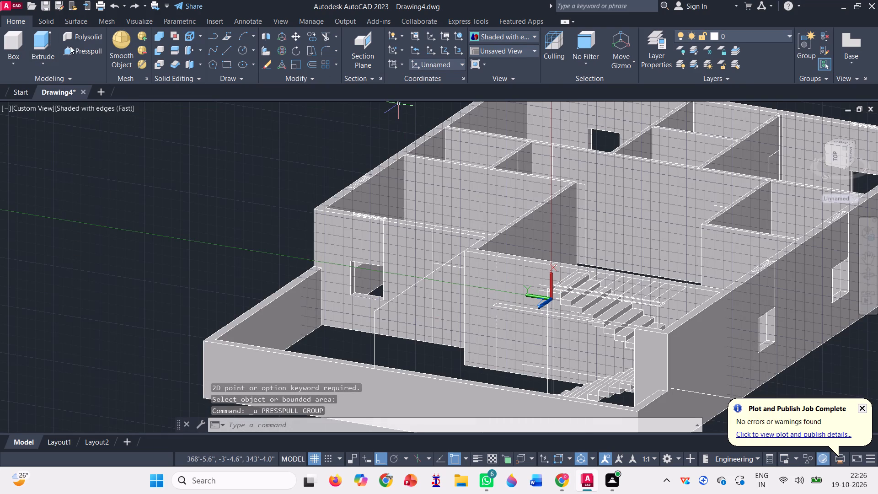
# Presspull the door outline in the front wall beside the staircase through the wall, including the block pulled out in front of it.
pyautogui.click(81, 50)
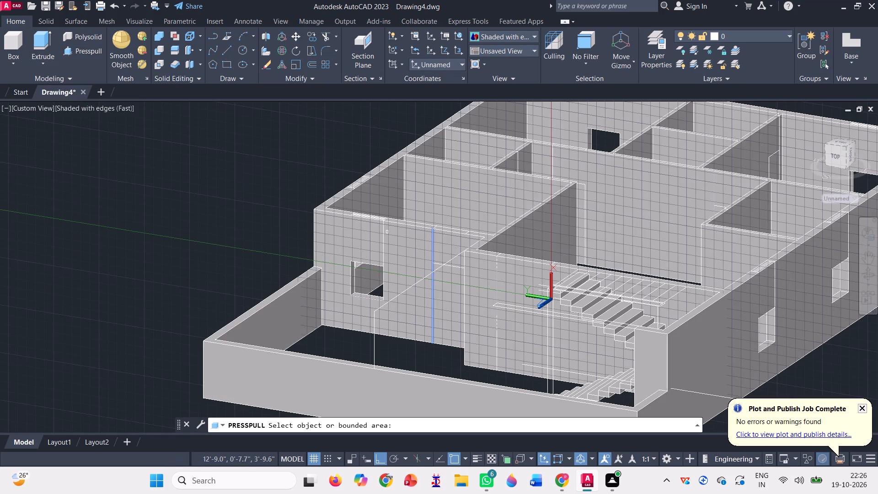
pyautogui.scroll(2, 513, 323)
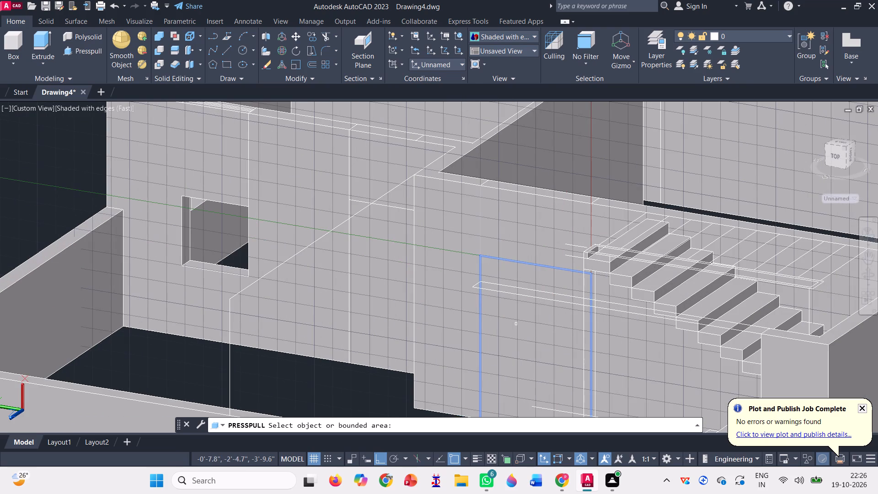
pyautogui.click(516, 323)
pyautogui.click(566, 260)
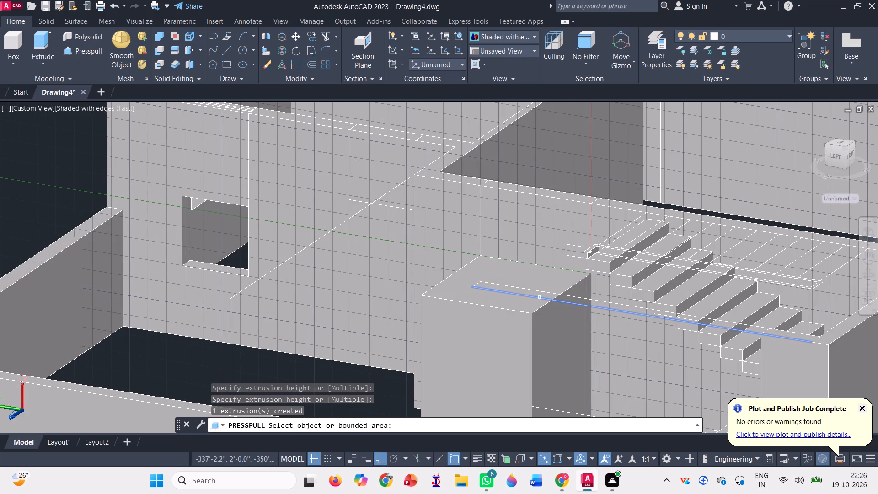
pyautogui.scroll(-2, 487, 302)
pyautogui.click(476, 328)
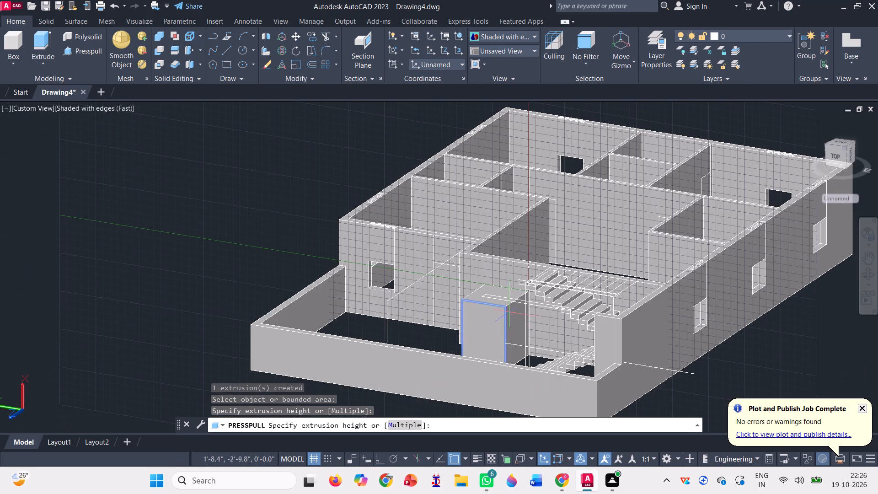
pyautogui.click(524, 285)
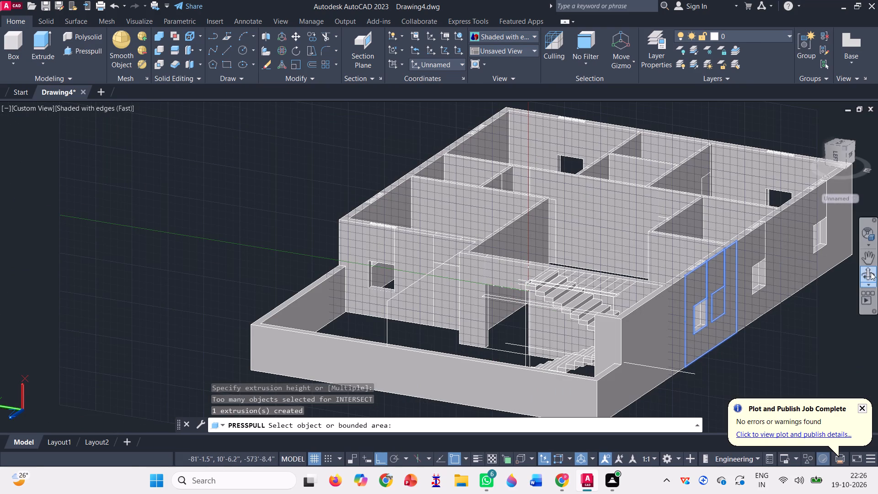
# From a steeper 3D view, presspull both door outlines in the hall's long back wall through the wall's thickness.
pyautogui.click(871, 272)
pyautogui.moveTo(696, 396); pyautogui.dragTo(772, 399)
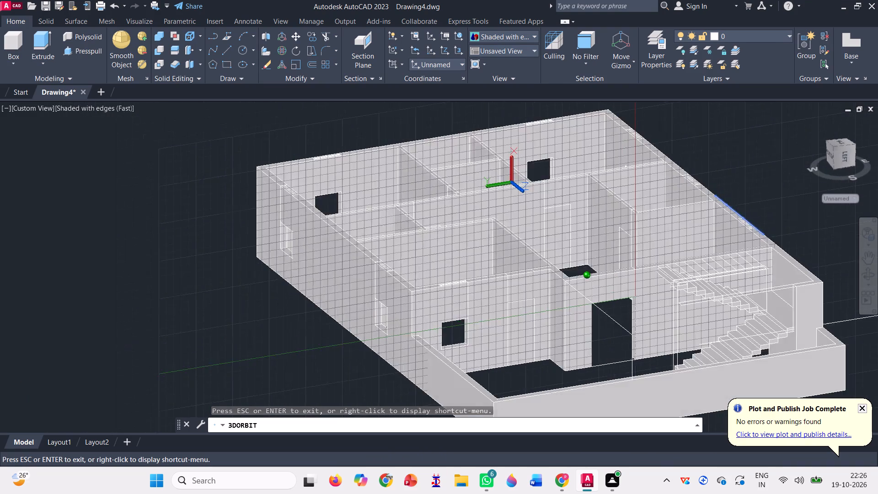
pyautogui.moveTo(772, 399); pyautogui.dragTo(772, 430)
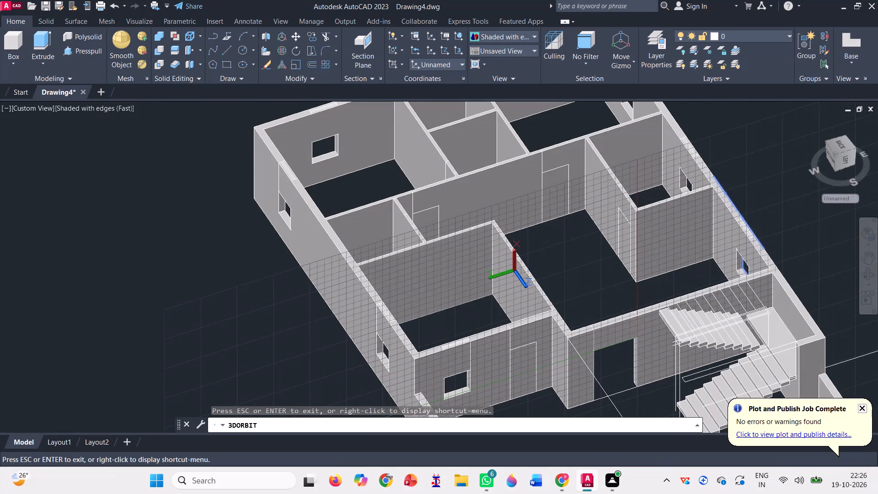
pyautogui.moveTo(589, 282); pyautogui.dragTo(595, 306)
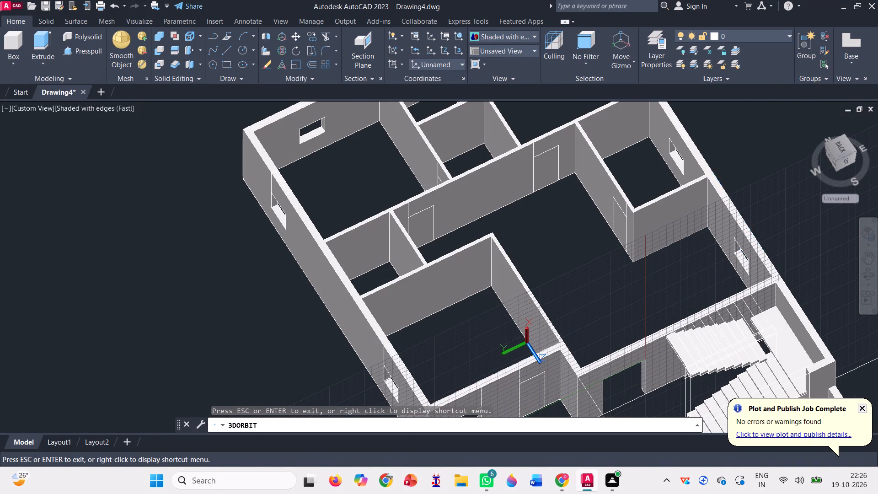
pyautogui.press('Escape')
pyautogui.scroll(-1, 591, 310)
pyautogui.scroll(3, 559, 223)
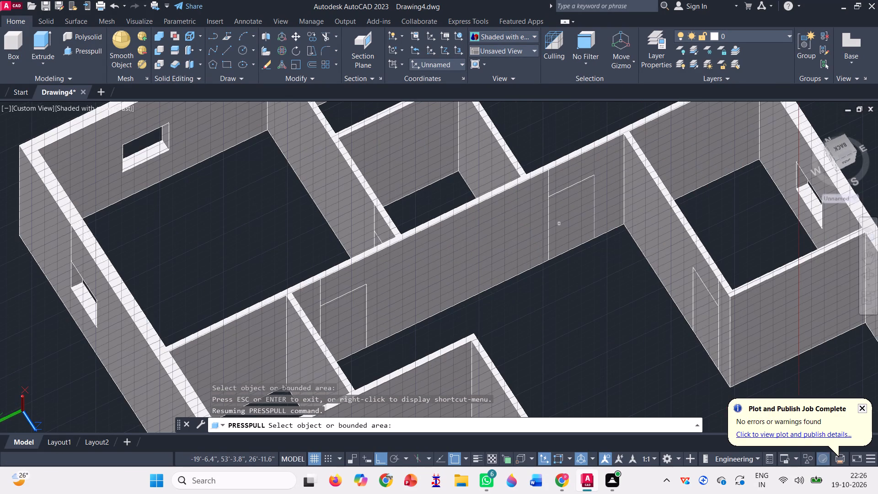
pyautogui.click(583, 207)
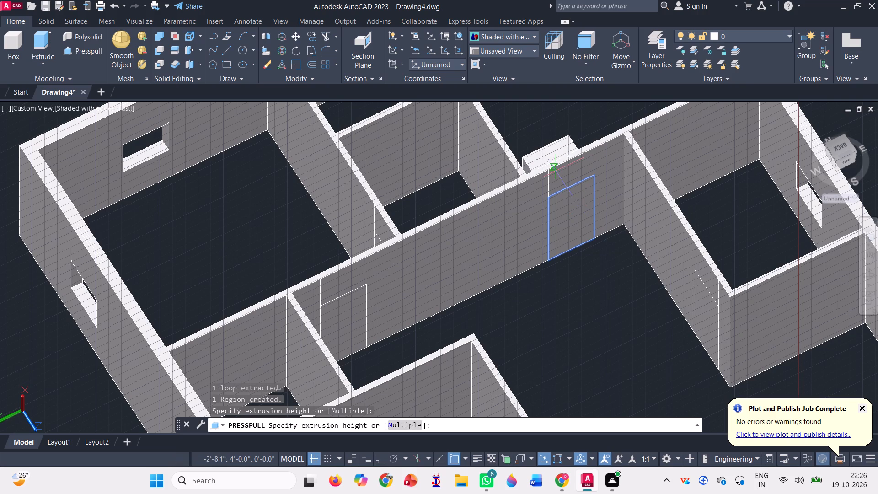
pyautogui.click(556, 171)
pyautogui.click(352, 307)
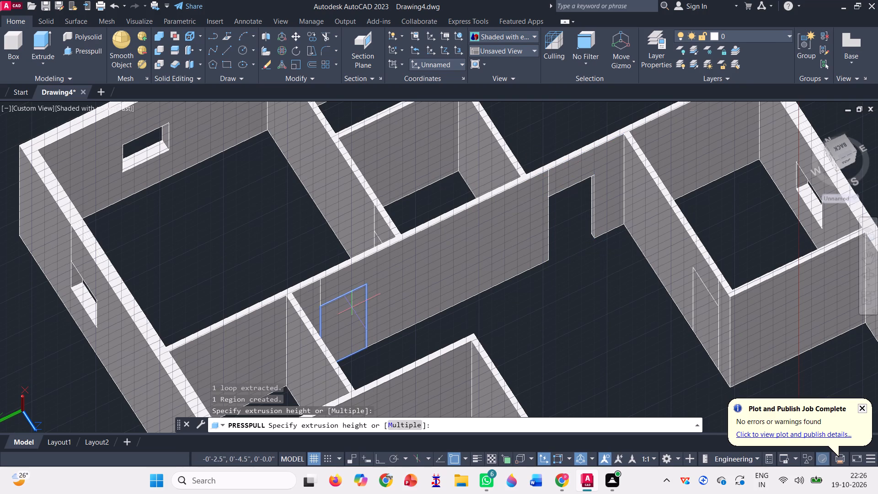
pyautogui.click(329, 269)
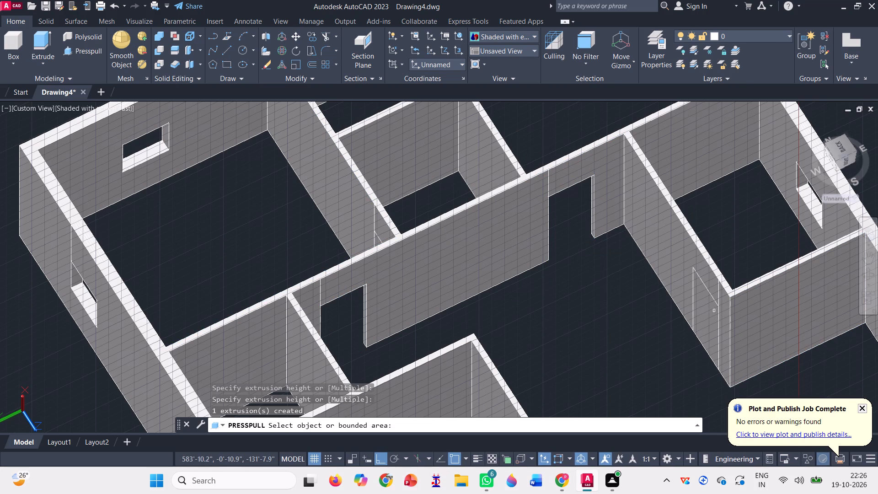
# Presspull the door outline at the free end of the hall's side wall through into the adjoining room.
pyautogui.click(703, 314)
pyautogui.click(725, 278)
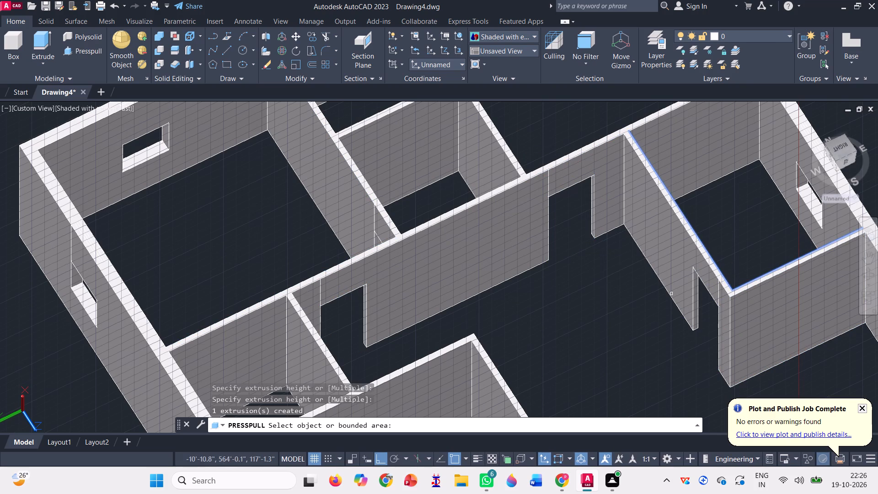
# Presspull the door outline in the back corner bedroom's side wall, next to the hall wall, through to the inner small room.
pyautogui.scroll(-2, 613, 236)
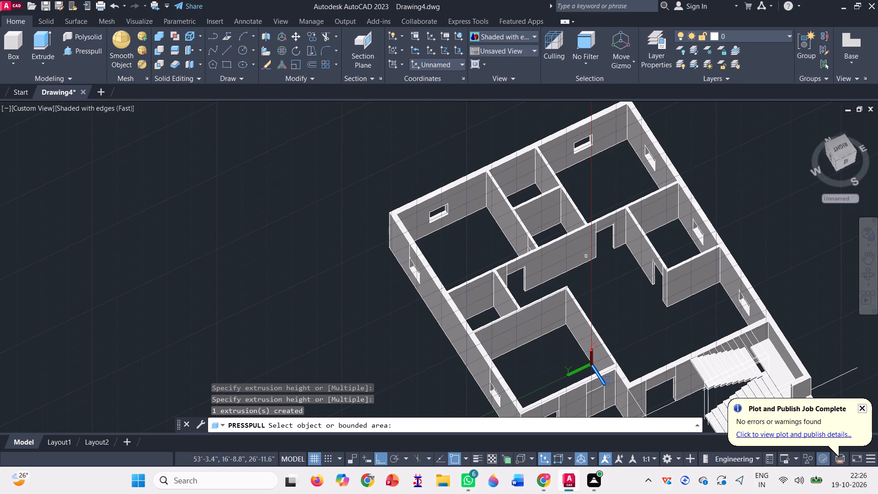
pyautogui.scroll(3, 578, 219)
pyautogui.scroll(3, 420, 311)
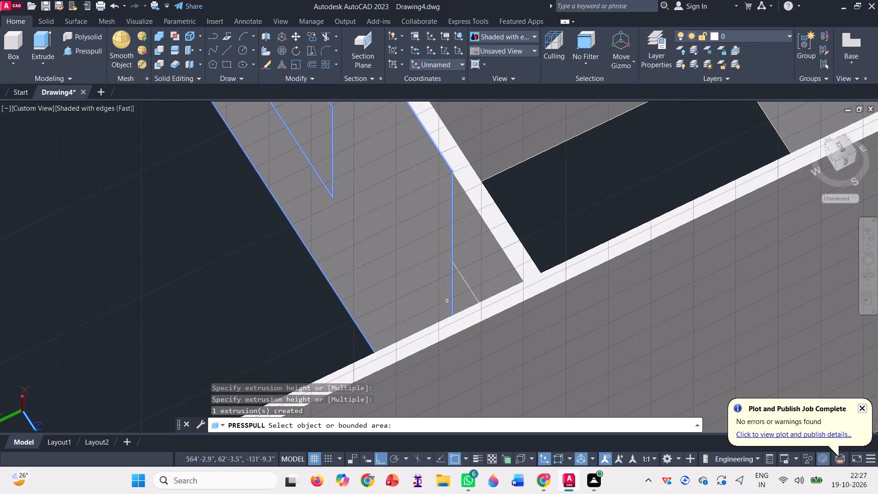
pyautogui.click(459, 291)
pyautogui.click(506, 258)
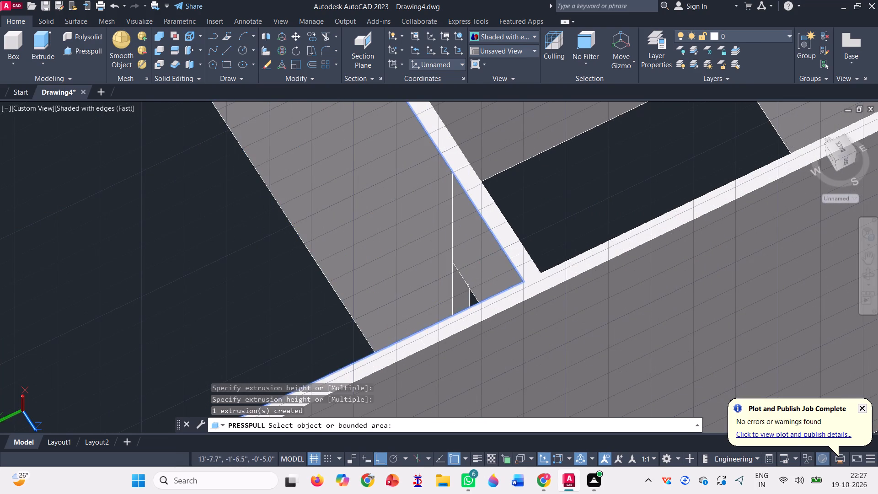
# Presspull the door outline in the outer small room's side wall through to the other back bedroom.
pyautogui.scroll(-5, 455, 294)
pyautogui.scroll(2, 478, 194)
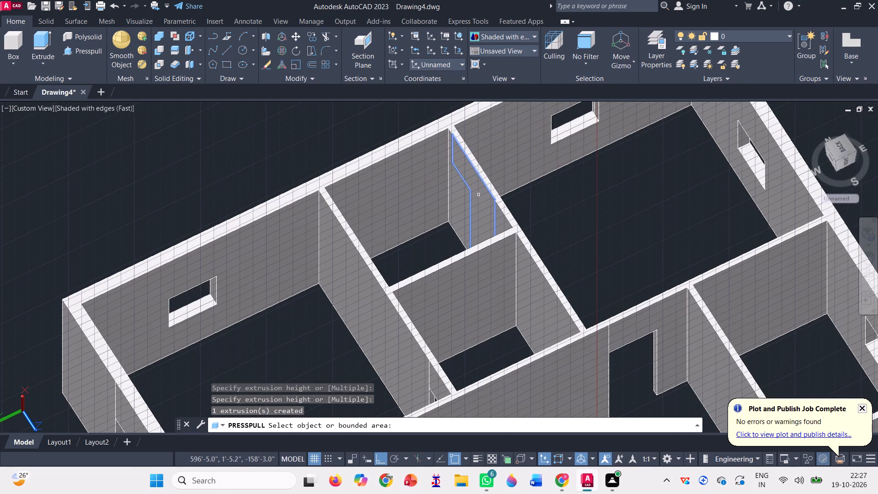
pyautogui.click(461, 198)
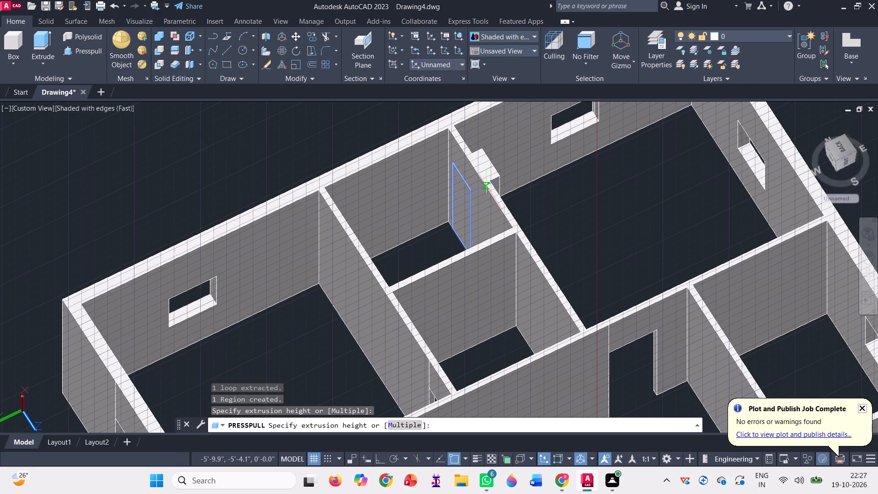
pyautogui.click(486, 185)
# Presspull the door outline in the front room's rear wall through to the hall.
pyautogui.scroll(-1, 430, 145)
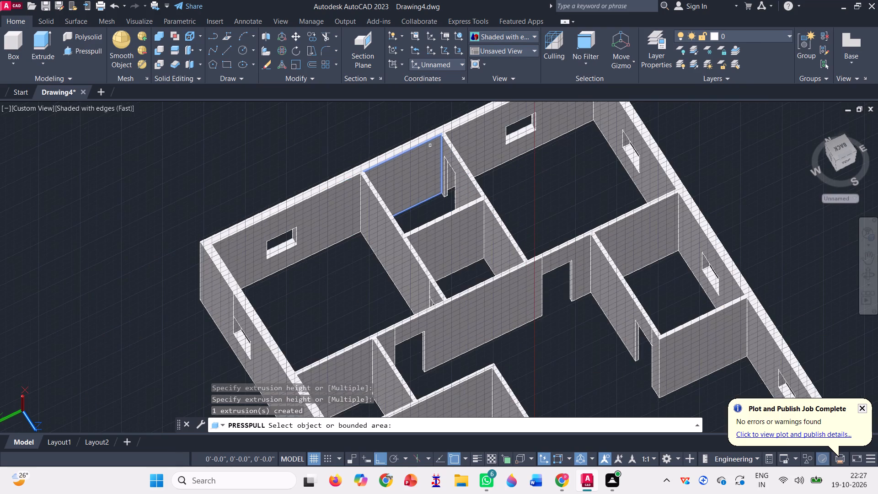
pyautogui.scroll(-1, 423, 138)
pyautogui.scroll(2, 440, 320)
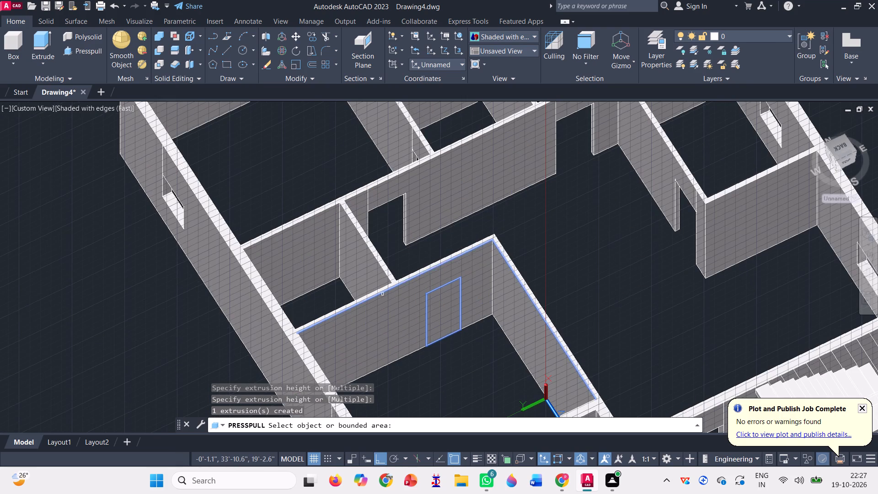
pyautogui.click(445, 309)
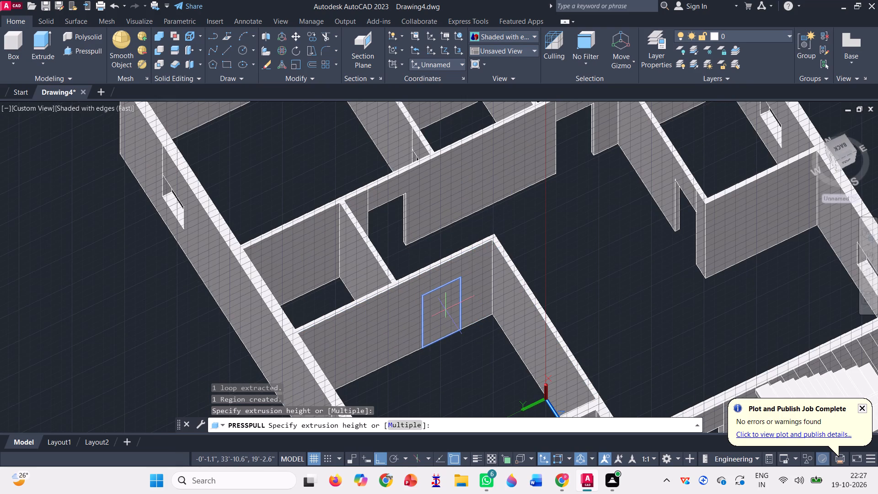
pyautogui.click(428, 284)
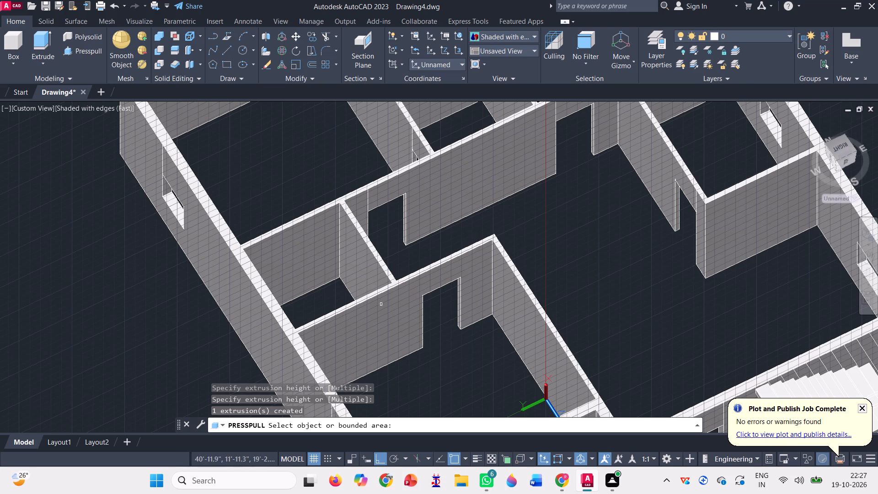
# Presspull the narrow door outline in the partition of the small room behind the front room through to the hall.
pyautogui.click(362, 278)
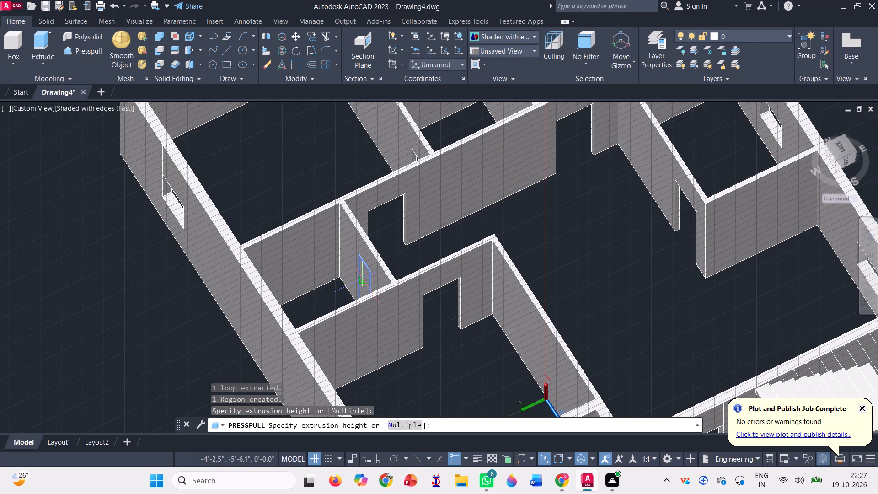
pyautogui.click(388, 264)
# Presspull the upper and lower parts of the door outline beside the front room's window through the wall, and end the command.
pyautogui.scroll(-1, 360, 263)
pyautogui.scroll(-1, 321, 210)
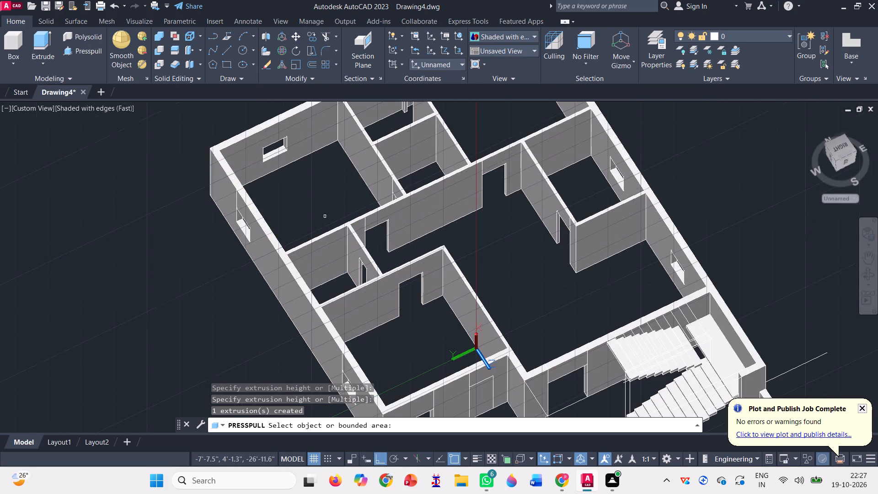
pyautogui.scroll(-1, 319, 188)
pyautogui.scroll(3, 389, 290)
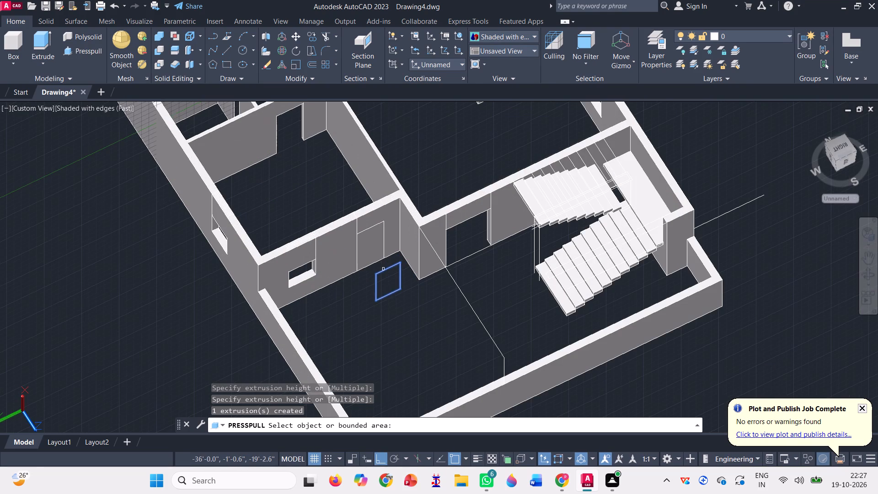
pyautogui.scroll(2, 372, 239)
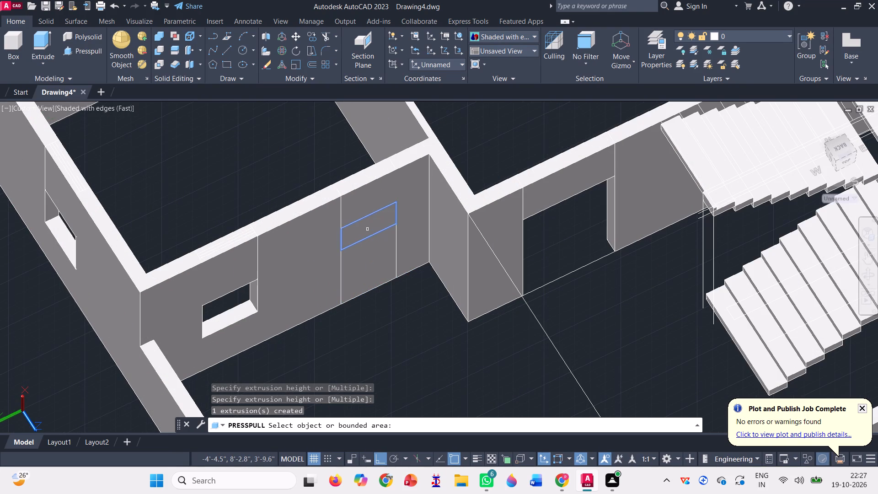
pyautogui.click(367, 228)
pyautogui.click(323, 197)
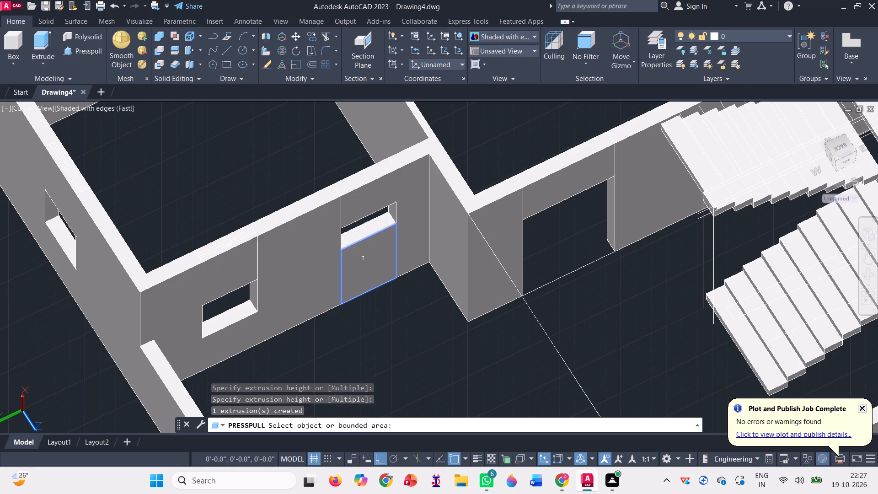
pyautogui.click(369, 259)
pyautogui.click(327, 209)
pyautogui.scroll(-2, 362, 239)
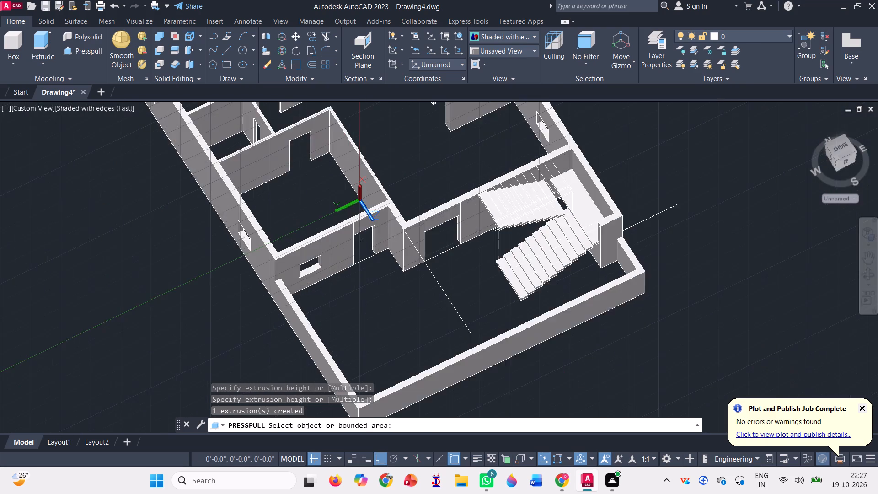
pyautogui.scroll(-2, 362, 239)
pyautogui.press('`')
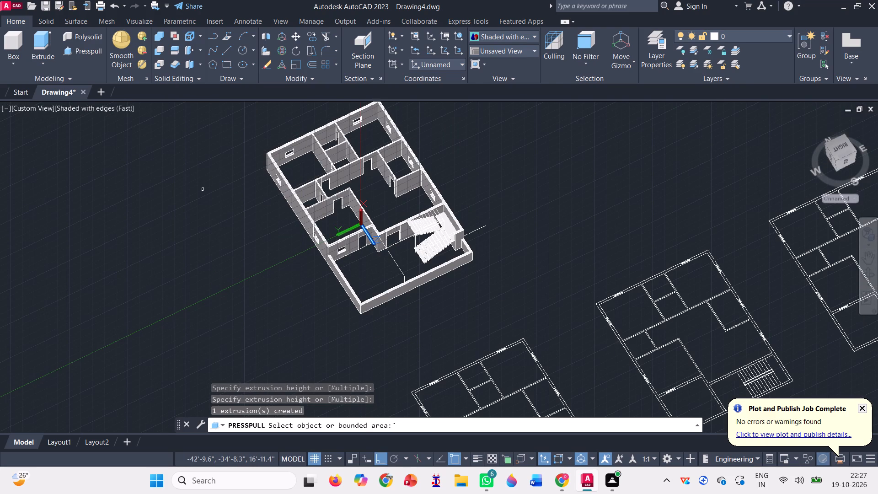
pyautogui.press('Escape')
# Switch to the Top view and back to SW Isometric to realign the coordinate system with the floor plan.
pyautogui.click(30, 109)
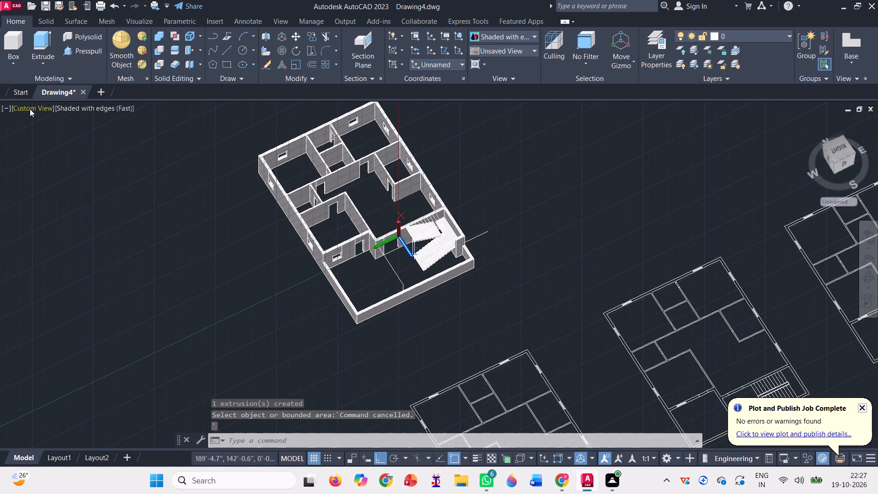
pyautogui.click(88, 206)
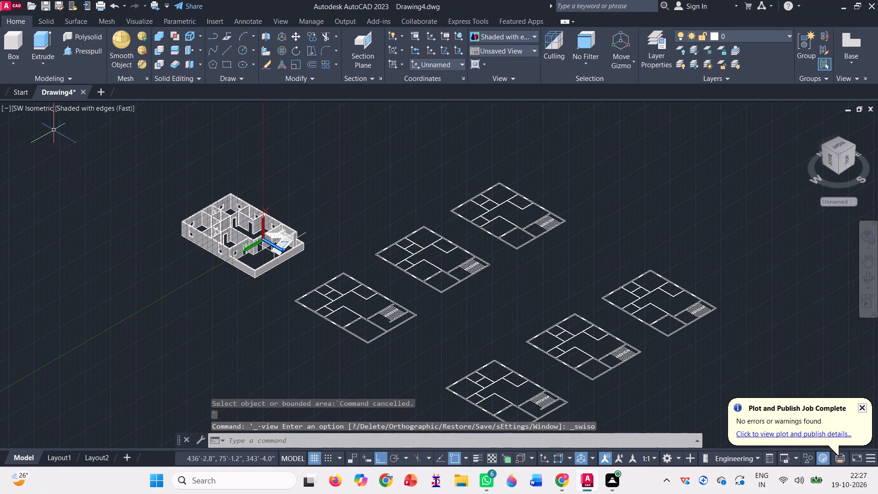
pyautogui.click(37, 107)
pyautogui.click(59, 137)
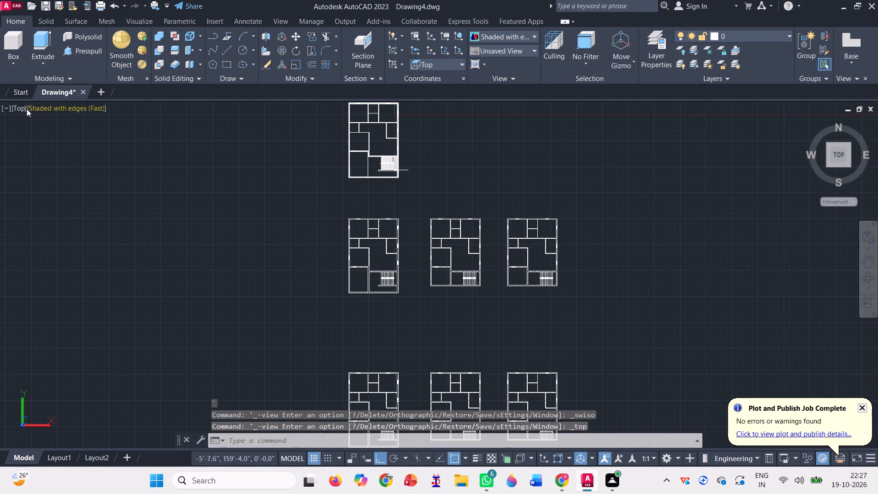
pyautogui.click(19, 104)
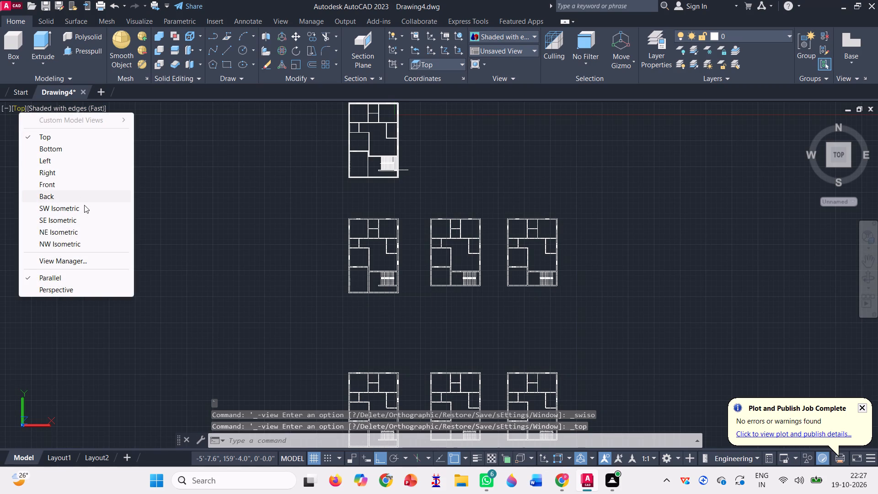
pyautogui.click(85, 206)
# Move the 3D house solid by its bottom front corner along the X axis, clear of its construction linework.
pyautogui.scroll(5, 245, 242)
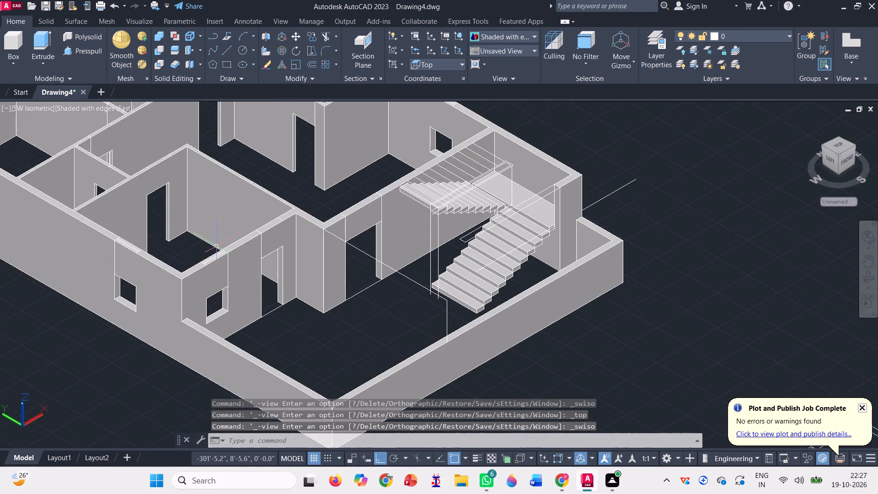
pyautogui.scroll(-2, 216, 246)
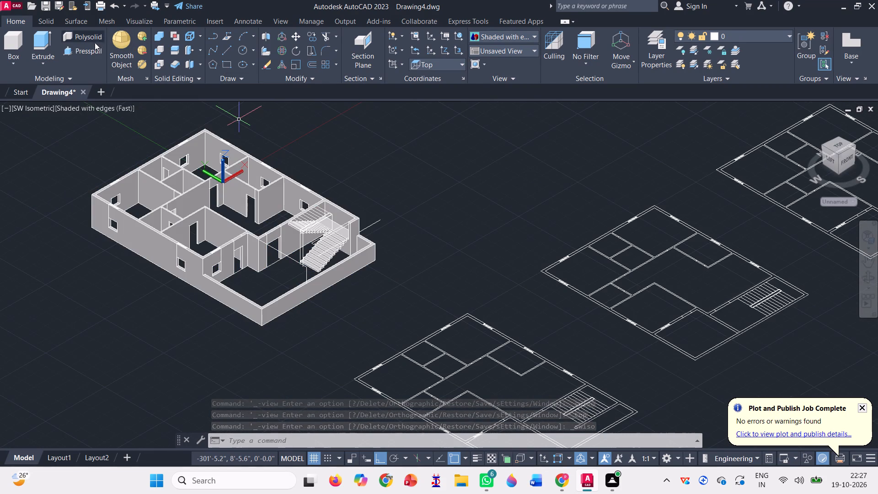
pyautogui.click(297, 35)
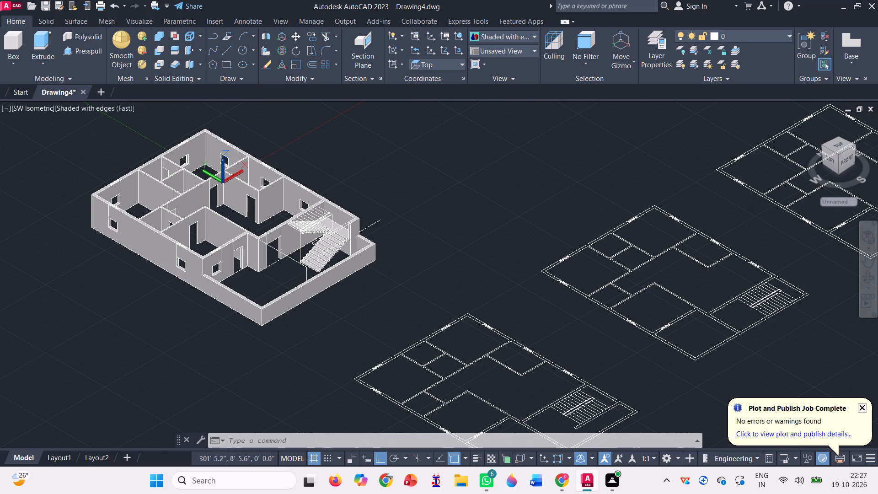
pyautogui.click(199, 276)
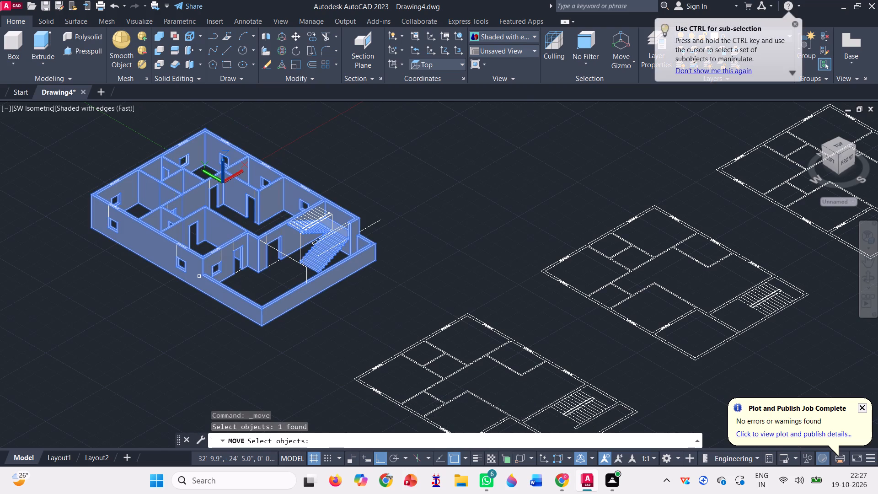
pyautogui.press('space')
pyautogui.click(261, 325)
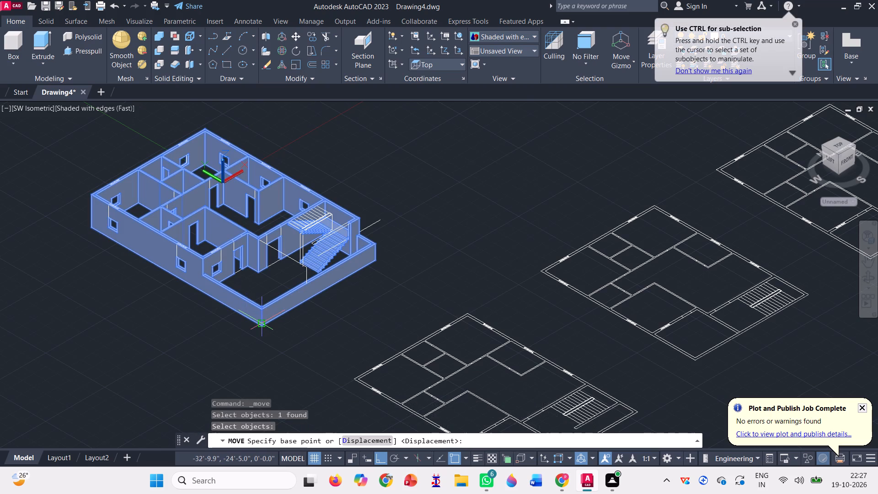
pyautogui.click(430, 251)
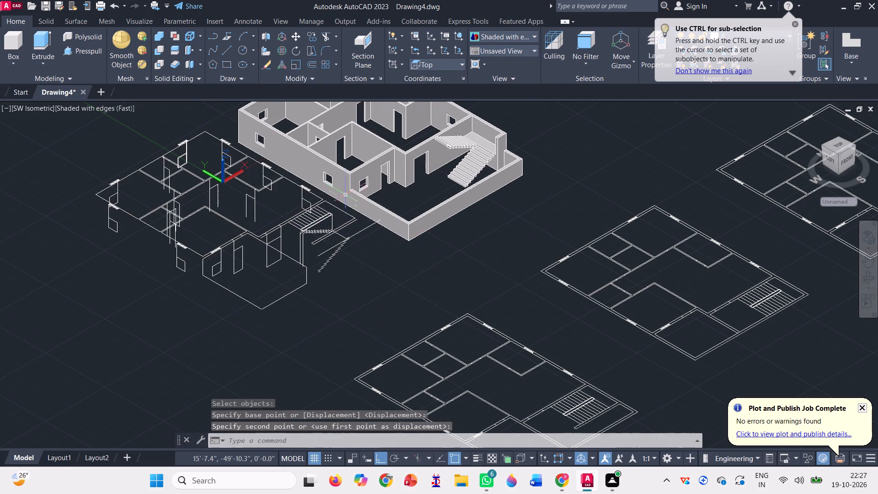
# Erase all the leftover plan, stair, door and window linework from the house's former location.
pyautogui.scroll(3, 345, 191)
pyautogui.scroll(-3, 363, 246)
pyautogui.click(337, 328)
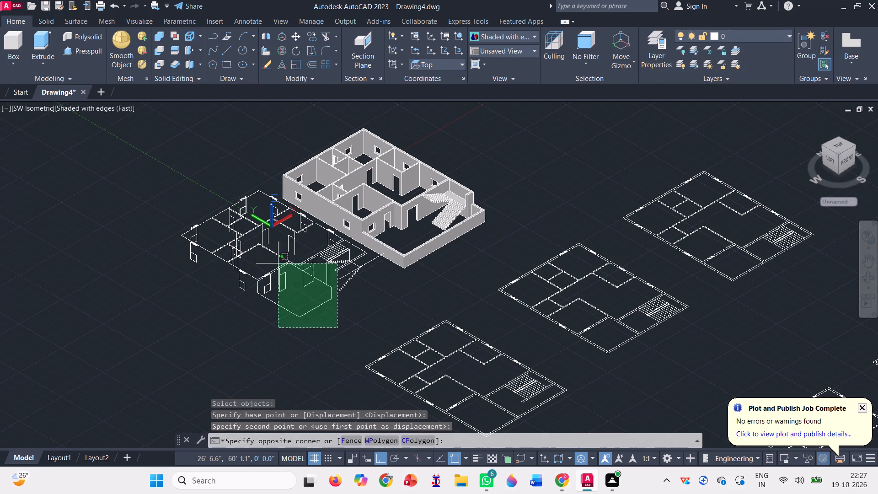
pyautogui.click(206, 247)
pyautogui.scroll(2, 225, 217)
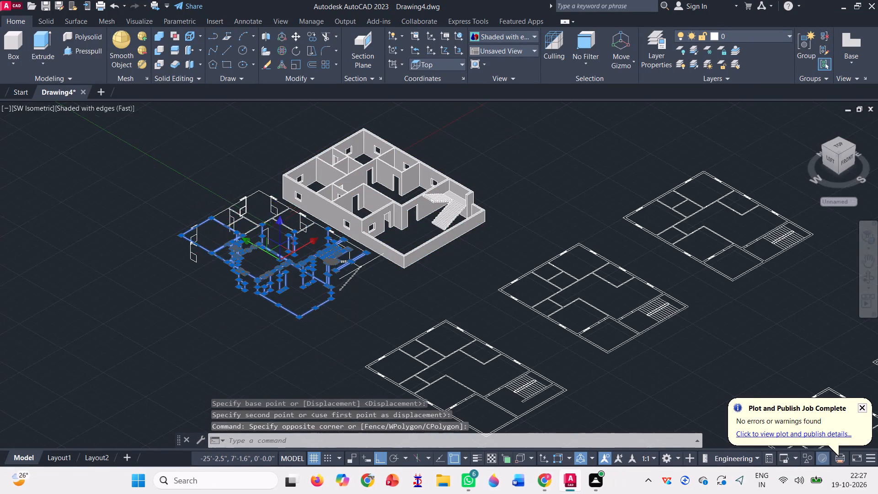
pyautogui.scroll(1, 225, 216)
pyautogui.click(207, 264)
pyautogui.click(122, 202)
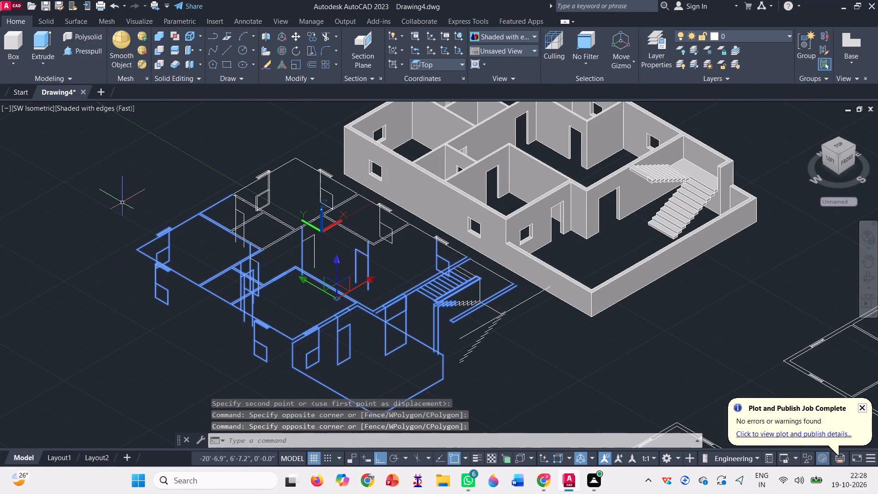
pyautogui.click(262, 228)
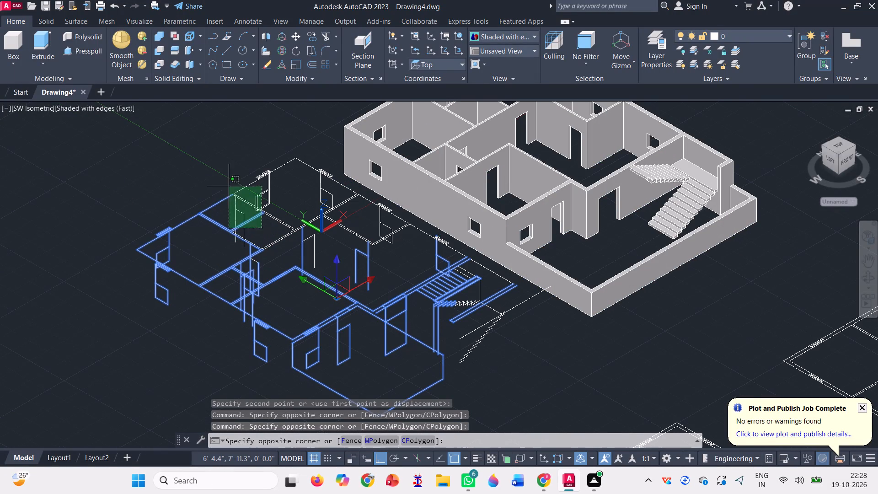
pyautogui.click(198, 165)
pyautogui.click(287, 259)
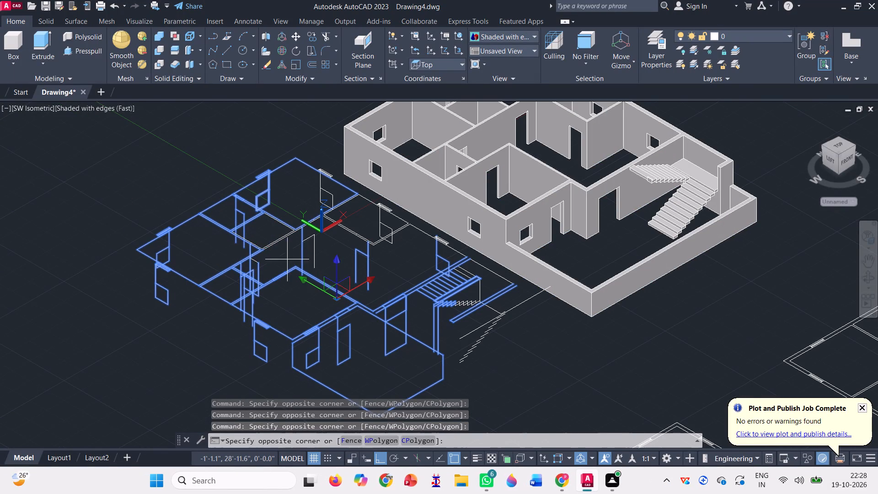
pyautogui.click(244, 204)
pyautogui.scroll(2, 341, 256)
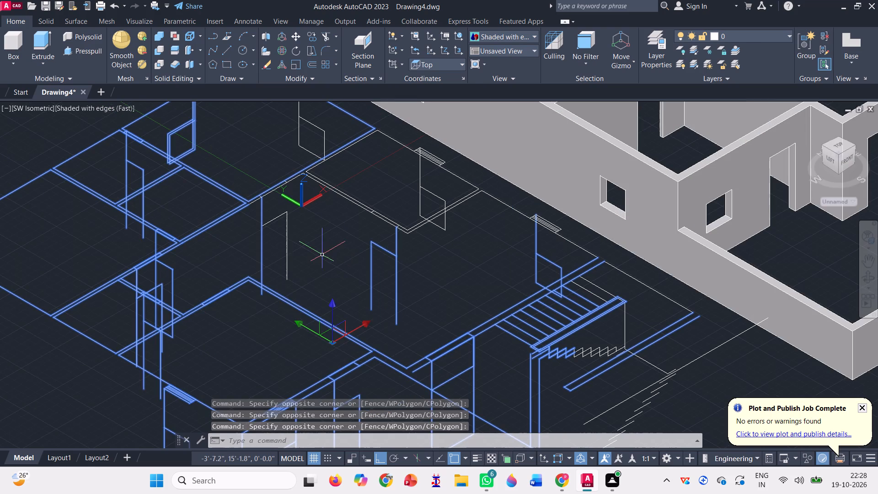
pyautogui.click(324, 256)
pyautogui.click(176, 204)
pyautogui.scroll(-2, 282, 230)
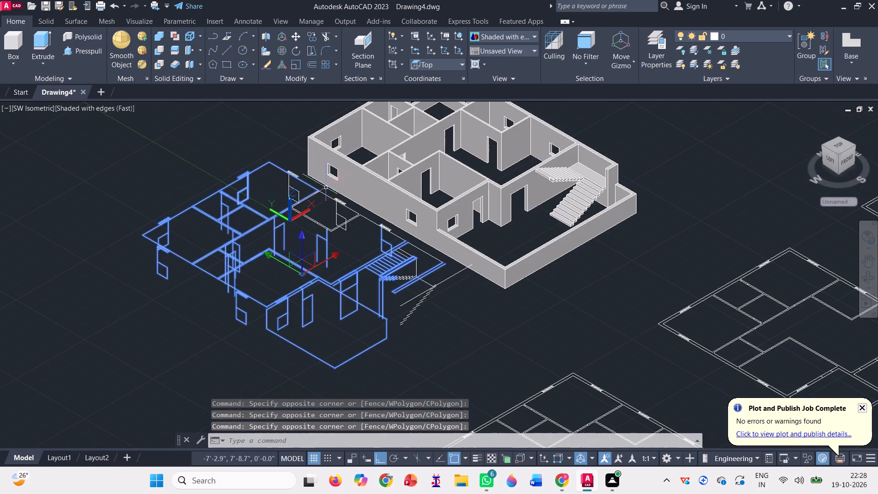
pyautogui.scroll(3, 329, 172)
pyautogui.scroll(1, 285, 205)
pyautogui.click(266, 228)
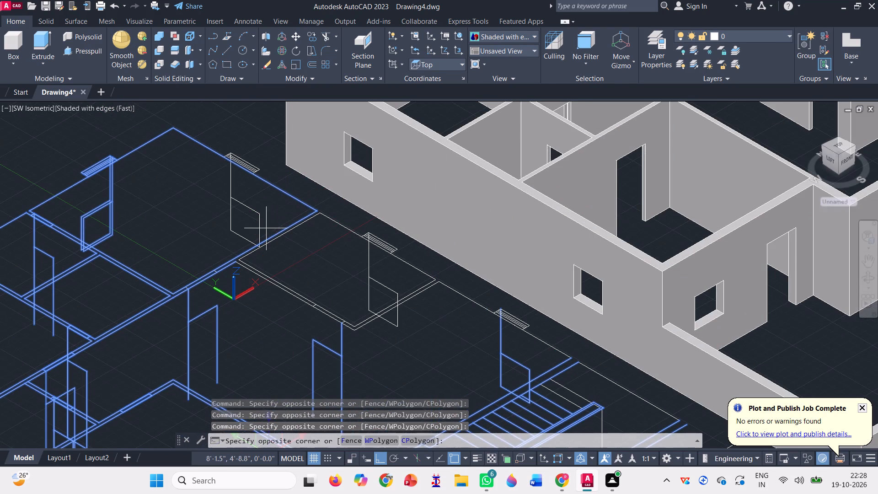
pyautogui.click(198, 157)
pyautogui.scroll(-1, 197, 156)
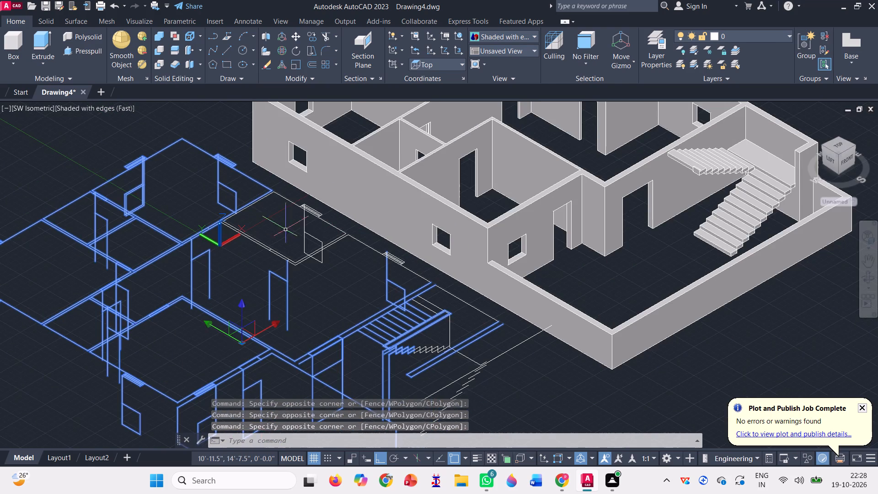
pyautogui.scroll(2, 307, 230)
pyautogui.click(324, 261)
pyautogui.click(279, 172)
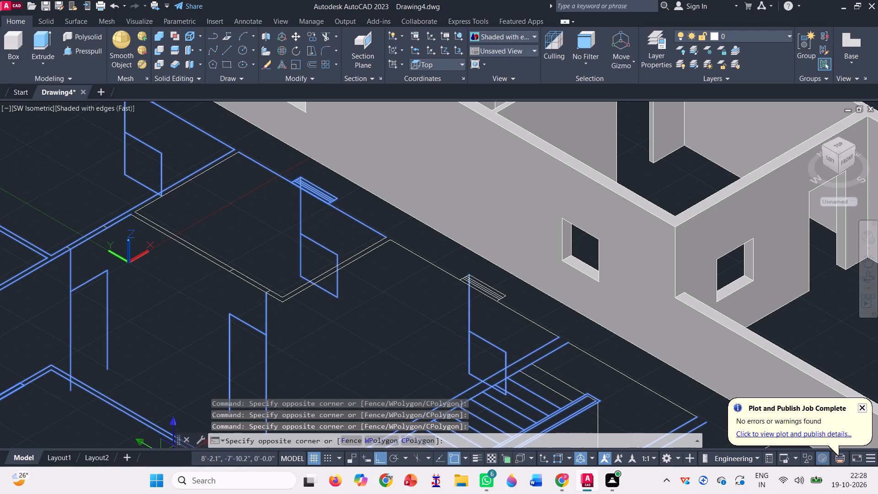
pyautogui.click(367, 335)
pyautogui.click(208, 225)
pyautogui.click(201, 207)
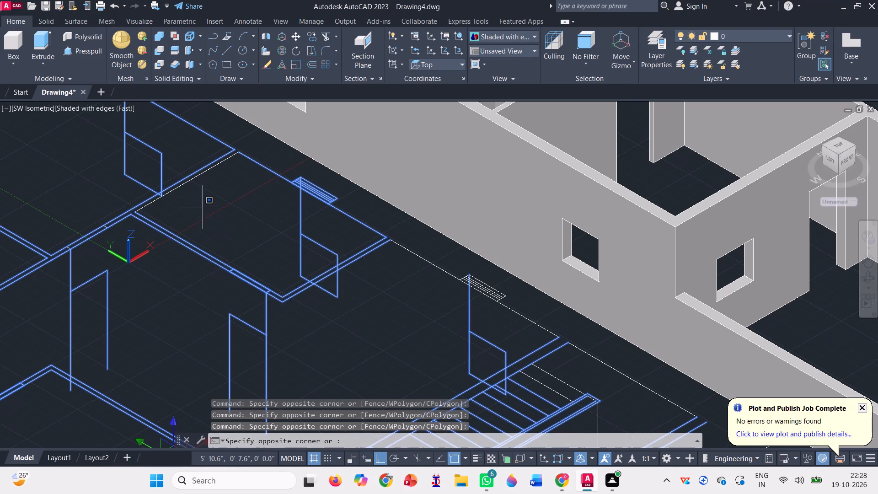
pyautogui.click(172, 168)
pyautogui.scroll(-1, 172, 168)
pyautogui.scroll(2, 350, 236)
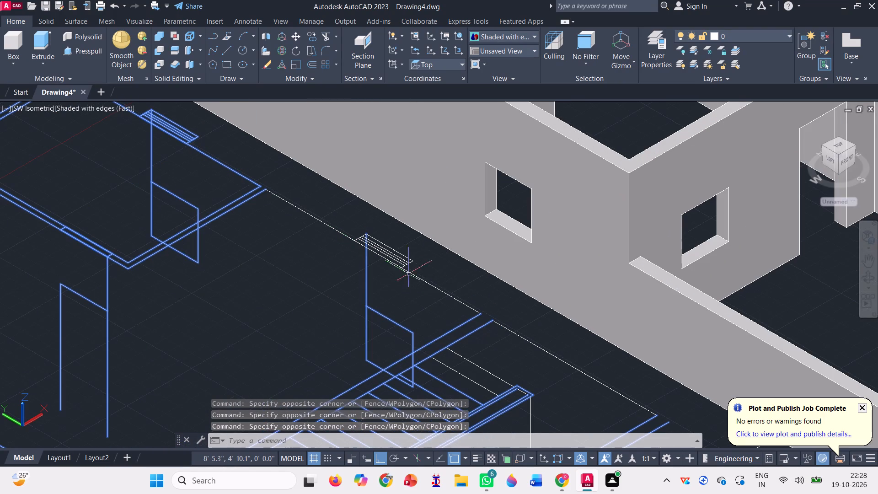
pyautogui.click(421, 298)
pyautogui.click(380, 247)
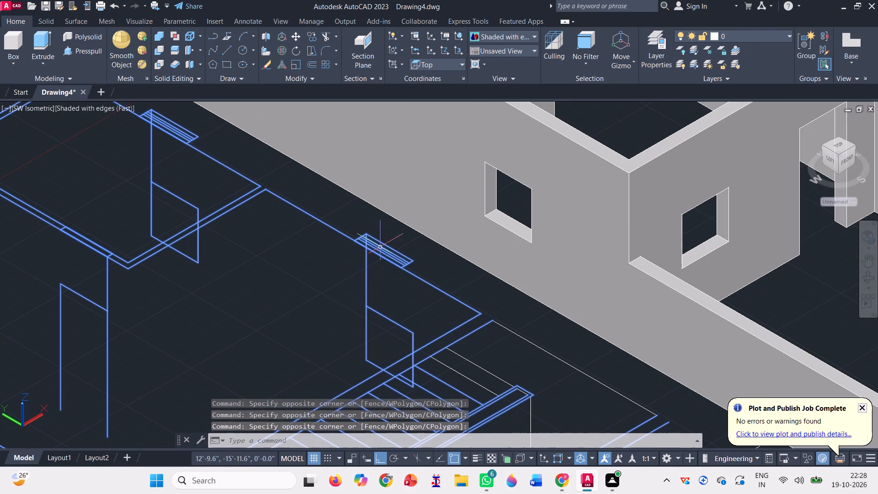
pyautogui.scroll(-2, 276, 184)
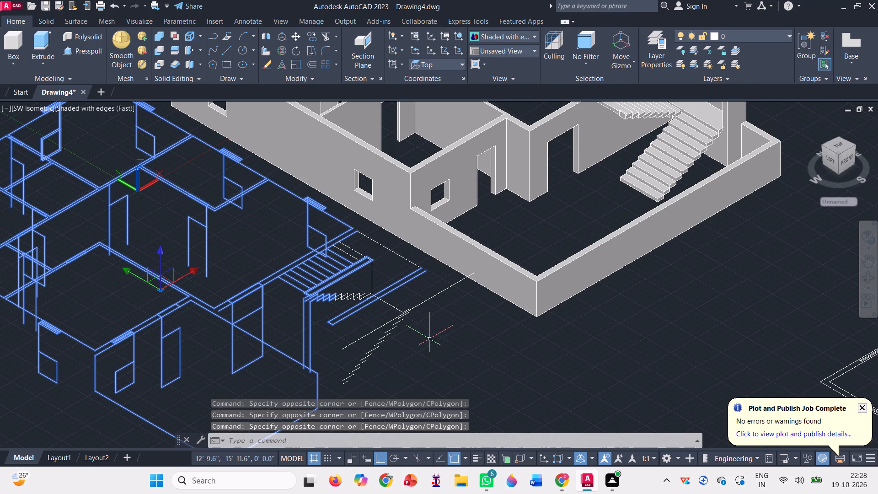
pyautogui.click(429, 338)
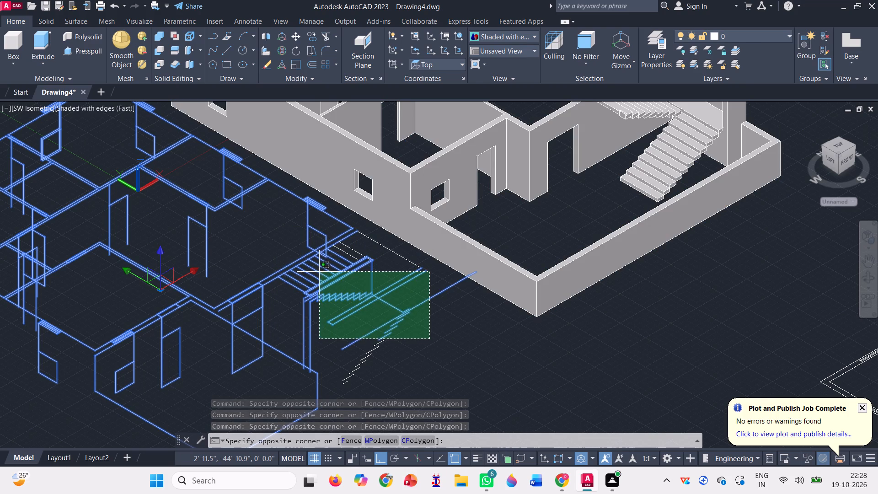
pyautogui.click(318, 271)
pyautogui.click(400, 271)
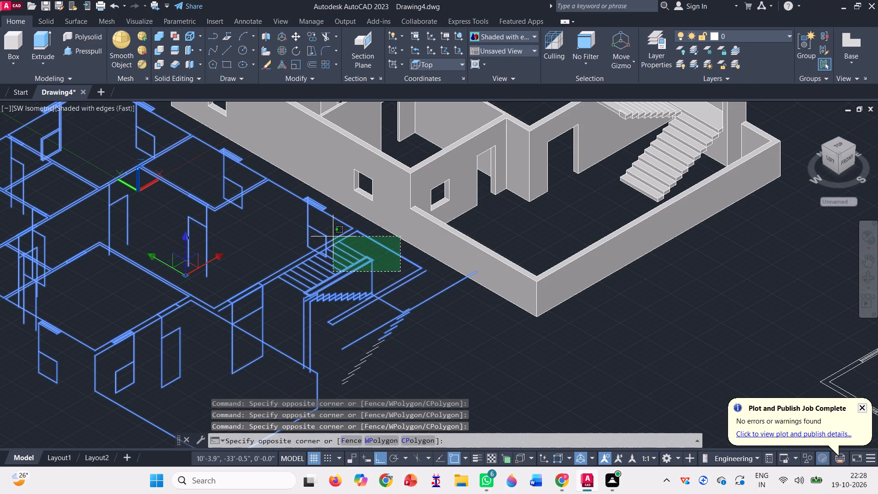
pyautogui.click(334, 248)
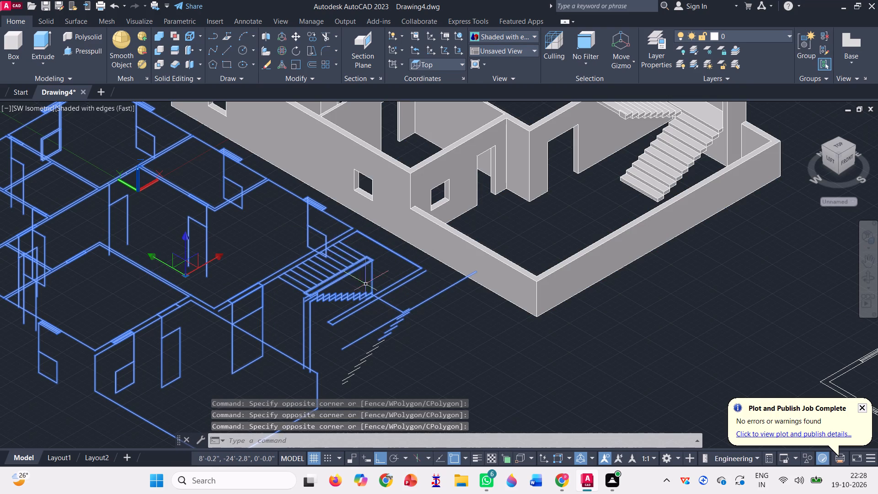
pyautogui.scroll(-2, 312, 242)
pyautogui.click(348, 300)
pyautogui.click(299, 265)
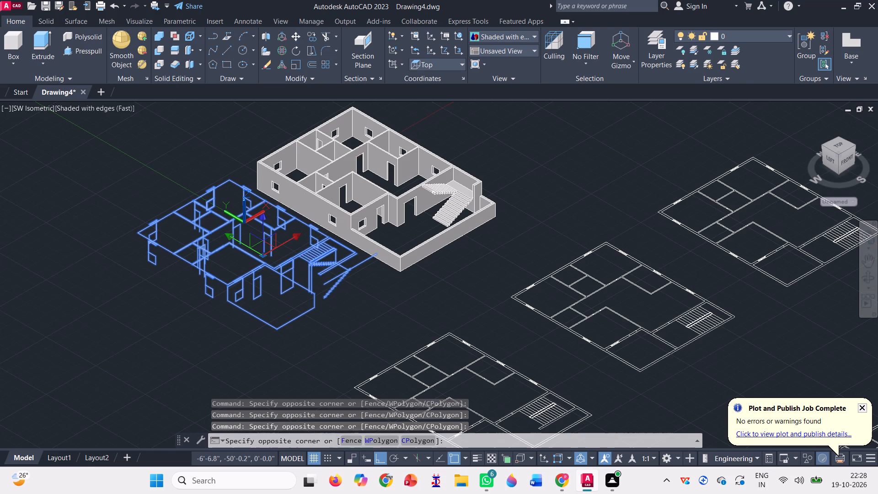
pyautogui.press('Delete')
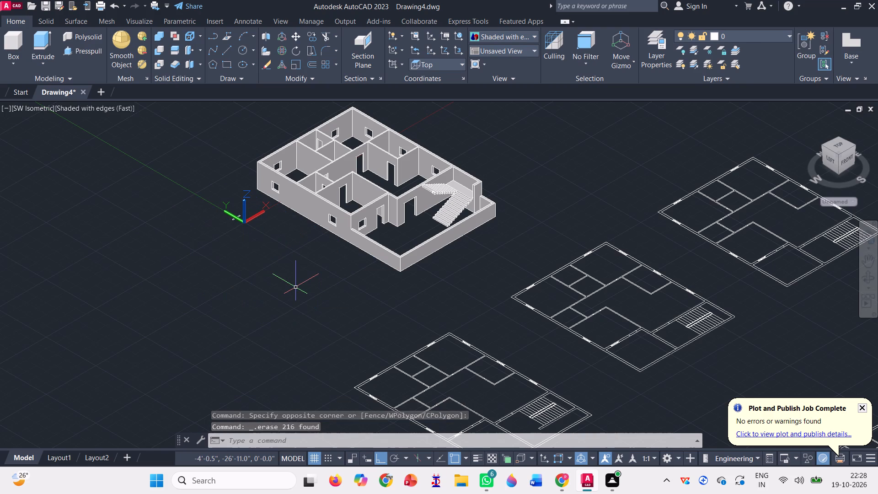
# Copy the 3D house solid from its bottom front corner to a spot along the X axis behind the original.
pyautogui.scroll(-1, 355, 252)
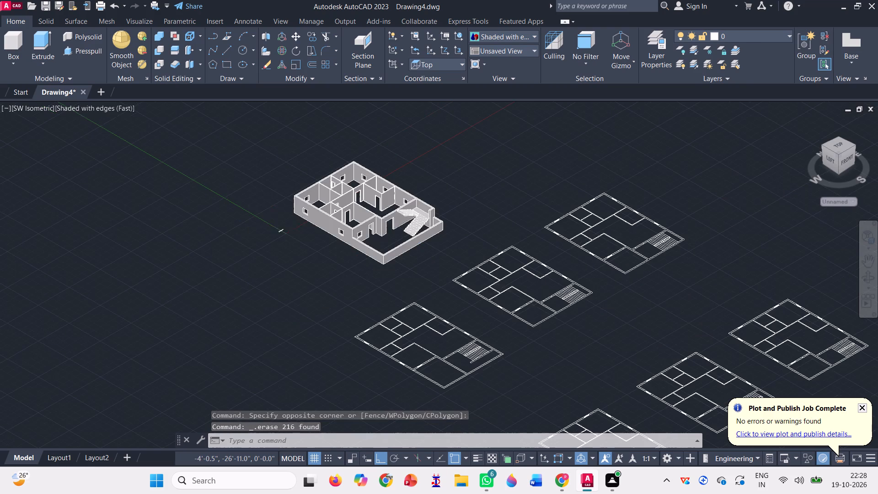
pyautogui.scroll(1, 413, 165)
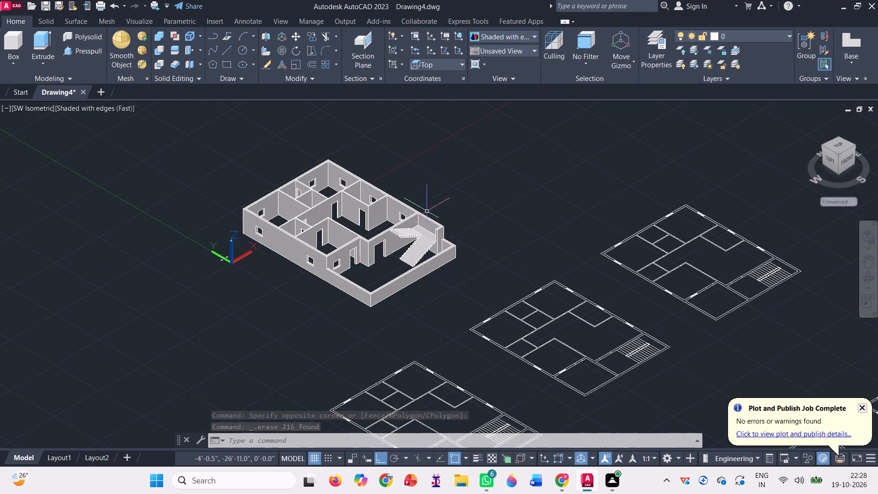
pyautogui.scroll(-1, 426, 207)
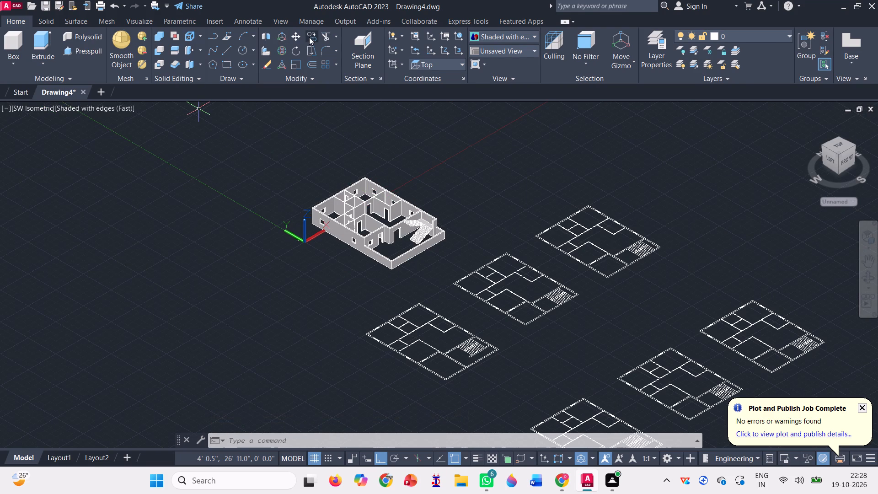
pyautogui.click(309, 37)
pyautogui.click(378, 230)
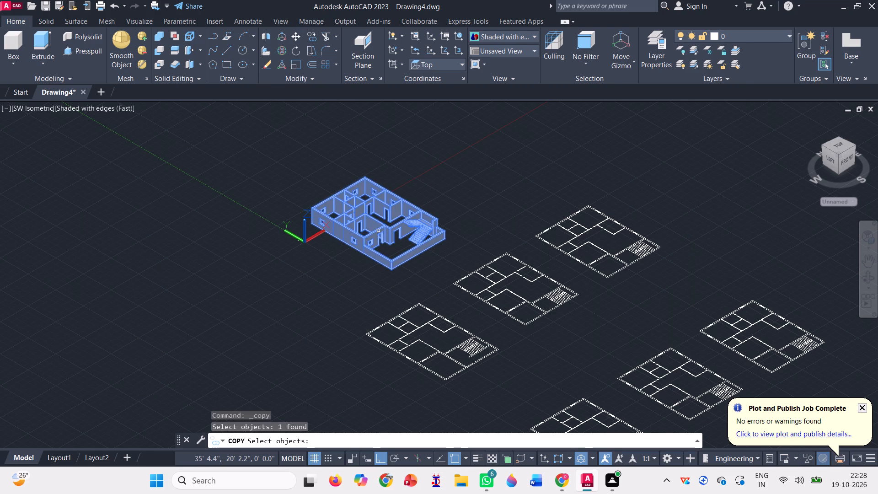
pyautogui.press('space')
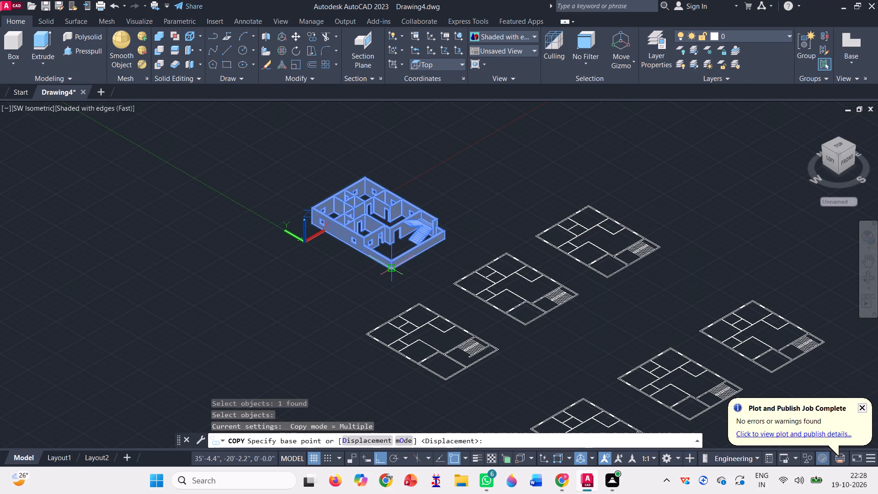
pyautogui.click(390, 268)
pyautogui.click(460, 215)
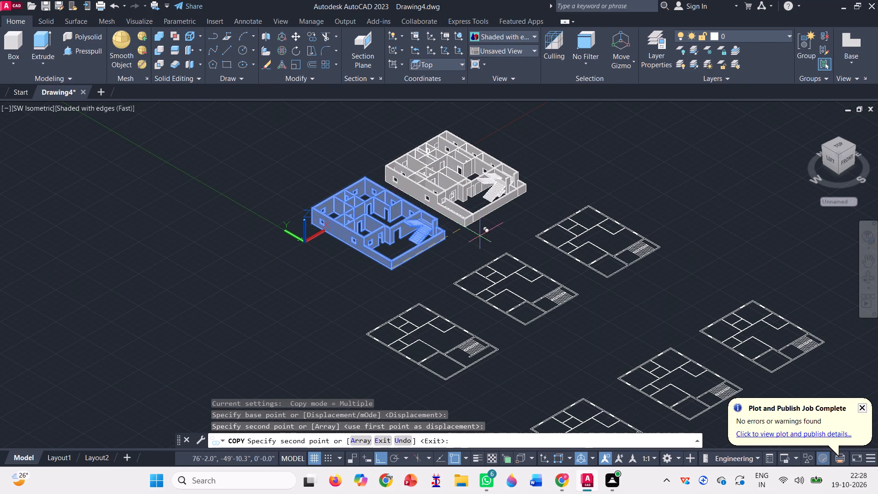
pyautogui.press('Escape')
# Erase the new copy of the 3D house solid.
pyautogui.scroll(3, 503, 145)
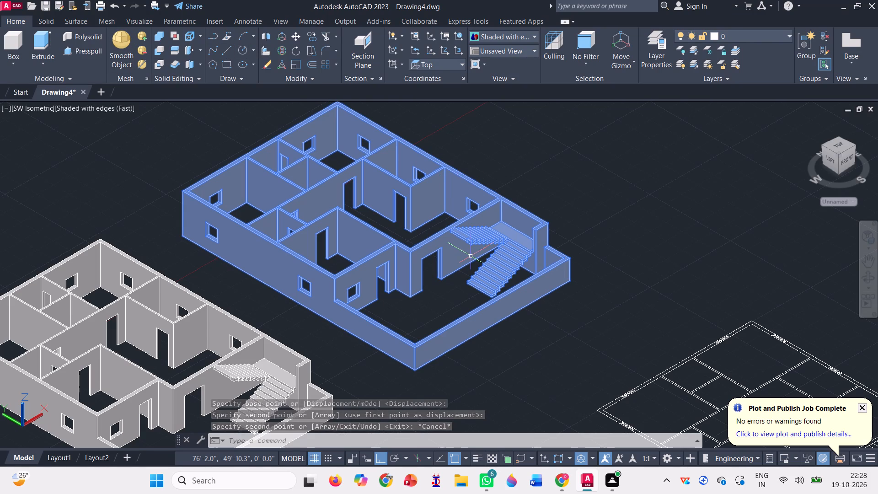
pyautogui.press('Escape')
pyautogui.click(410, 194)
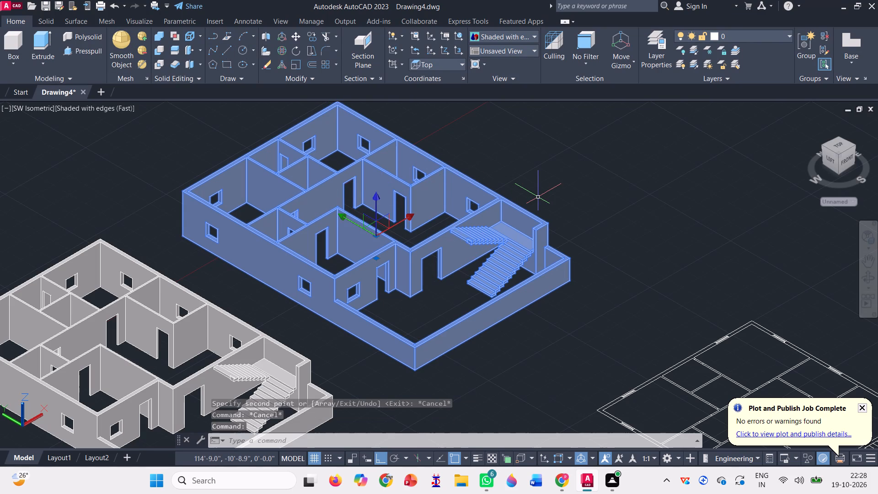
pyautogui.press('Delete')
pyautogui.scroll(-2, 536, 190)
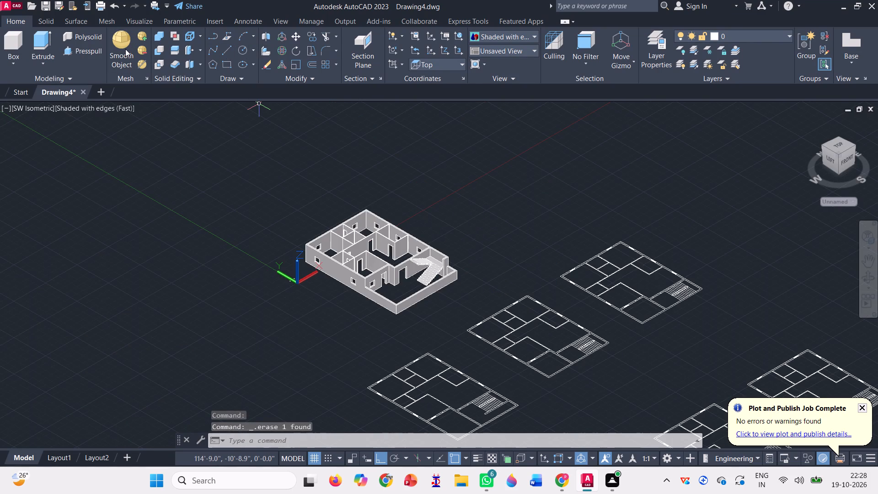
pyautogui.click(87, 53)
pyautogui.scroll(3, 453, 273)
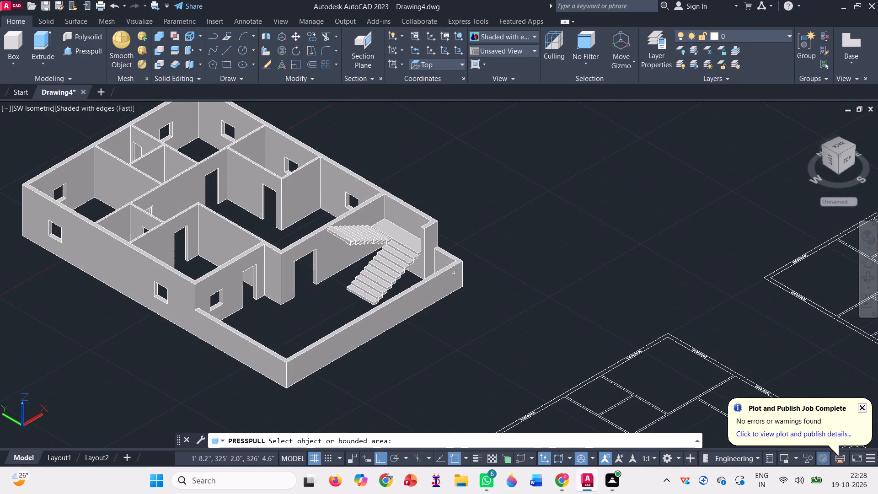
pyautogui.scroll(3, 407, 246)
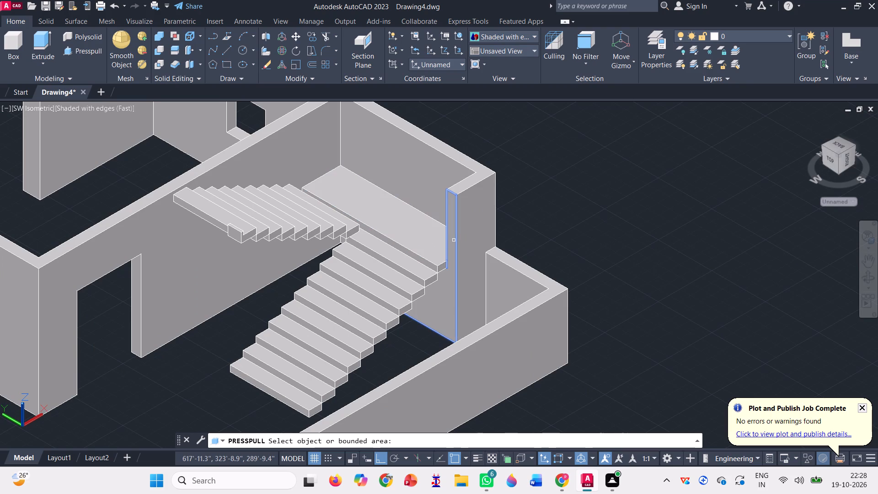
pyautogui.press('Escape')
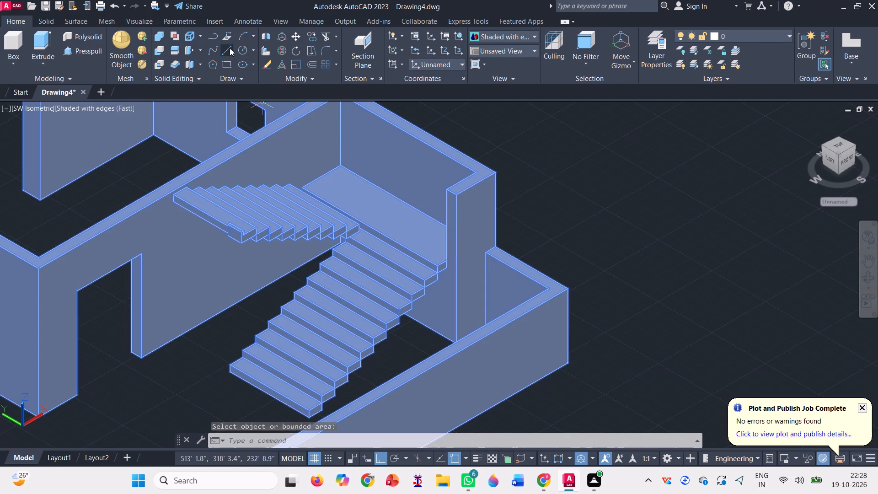
# Draw a vertical line on the wall beside the staircase, from the landing's lower outer corner down to the wall's base.
pyautogui.click(230, 48)
pyautogui.scroll(3, 457, 286)
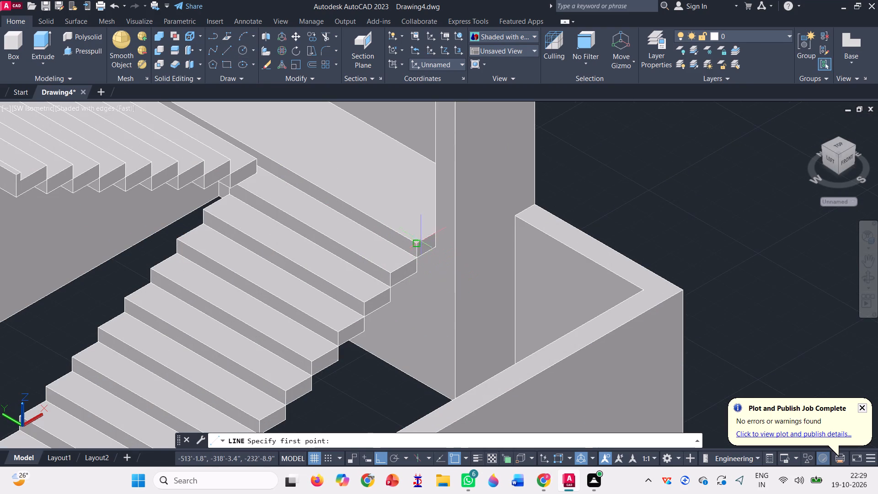
pyautogui.click(434, 247)
pyautogui.scroll(-1, 428, 207)
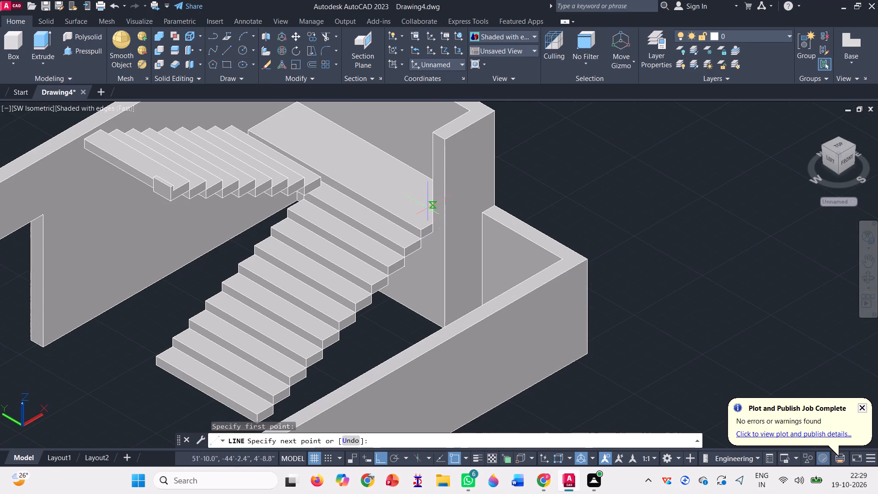
pyautogui.scroll(2, 431, 327)
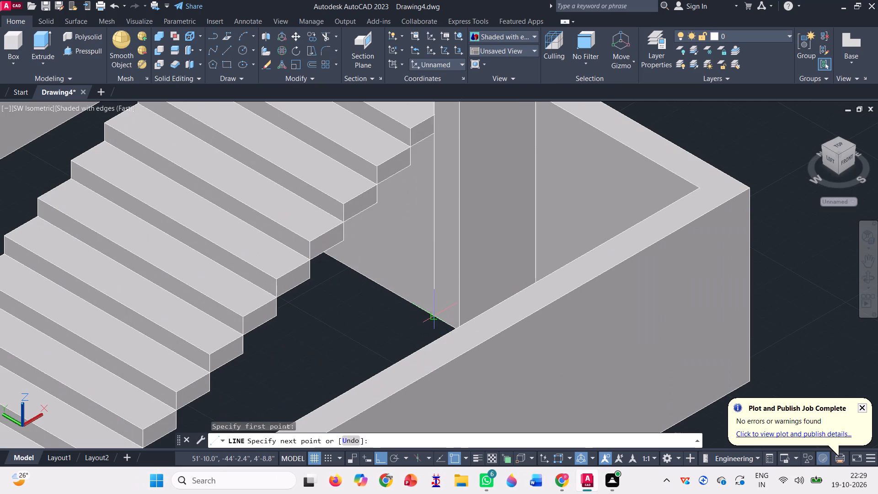
pyautogui.click(434, 316)
pyautogui.press('space')
# Presspull the end face of the wall beside the staircase in two pulls, extending the wall along the lower flight to its foot.
pyautogui.scroll(-2, 387, 336)
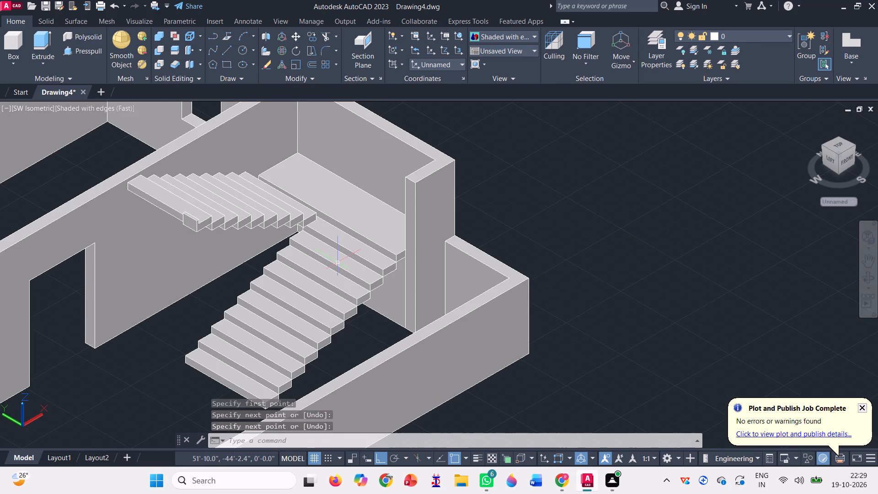
pyautogui.click(84, 50)
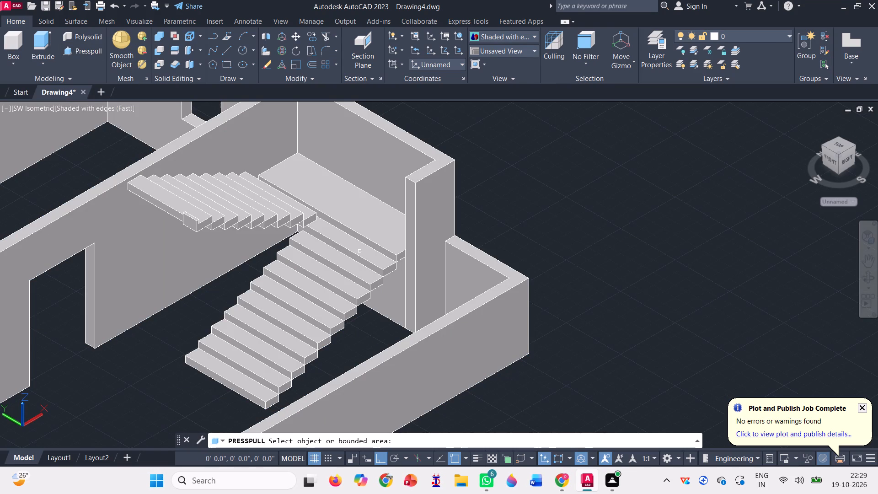
pyautogui.click(409, 233)
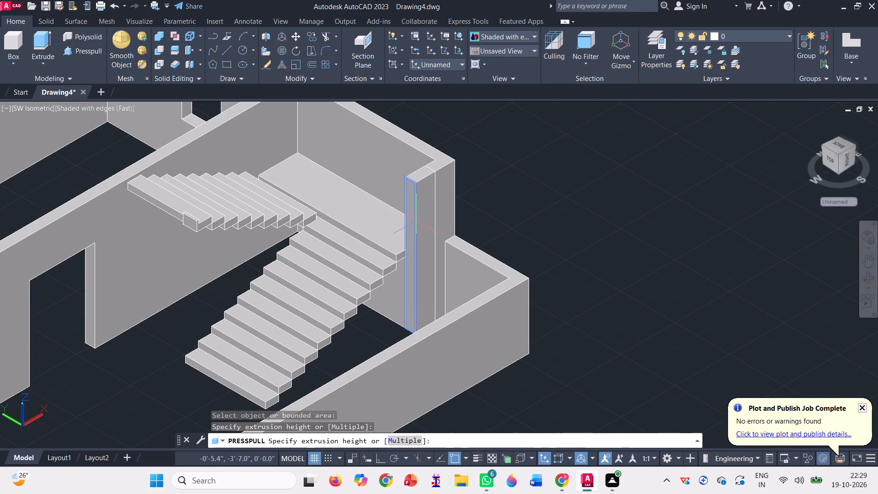
pyautogui.scroll(-2, 418, 216)
pyautogui.scroll(2, 339, 274)
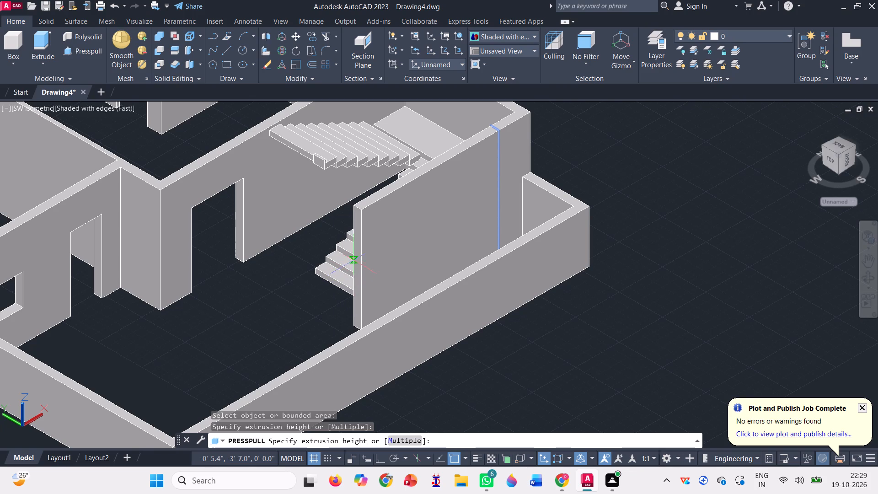
pyautogui.click(361, 255)
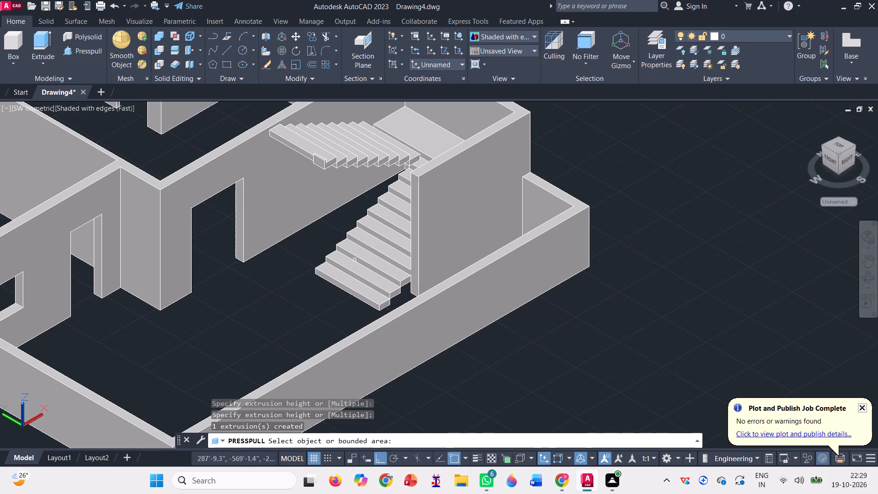
pyautogui.scroll(3, 418, 237)
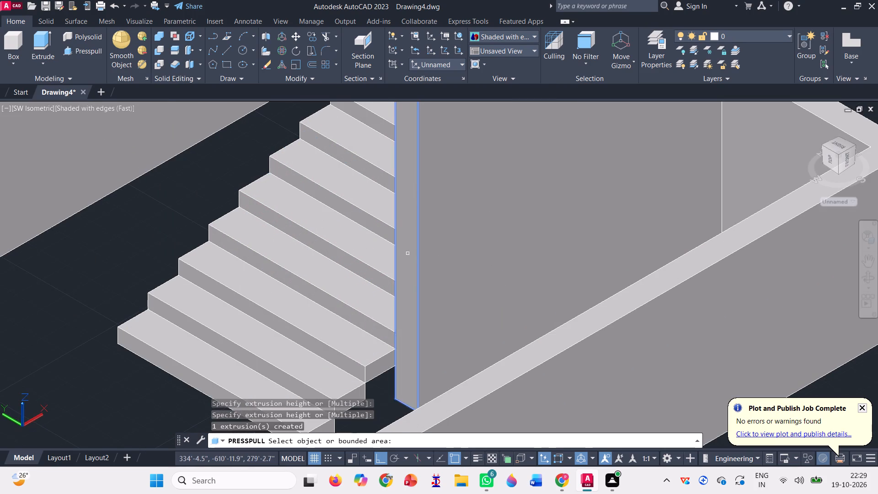
pyautogui.click(407, 253)
pyautogui.scroll(-1, 418, 215)
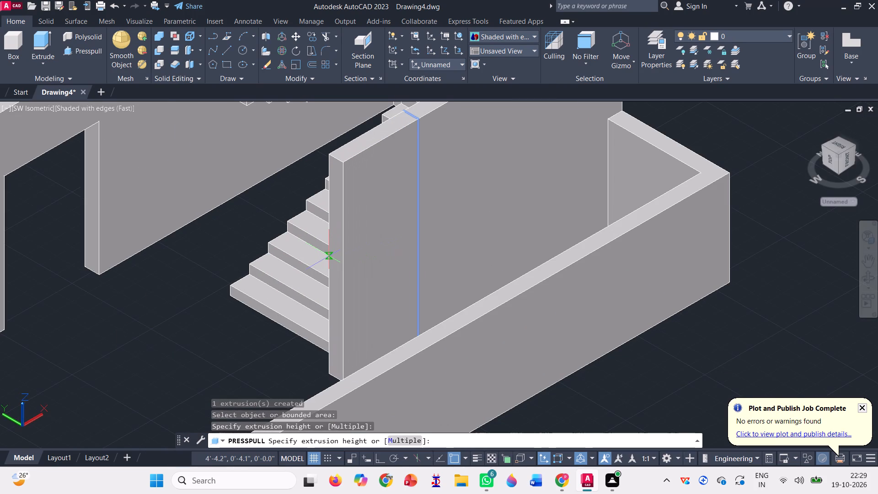
pyautogui.click(325, 256)
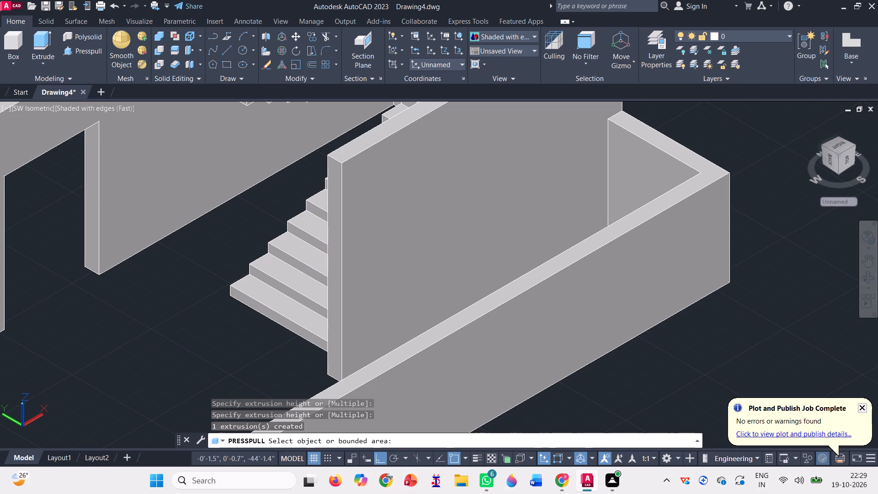
pyautogui.scroll(-2, 397, 262)
pyautogui.press('Escape')
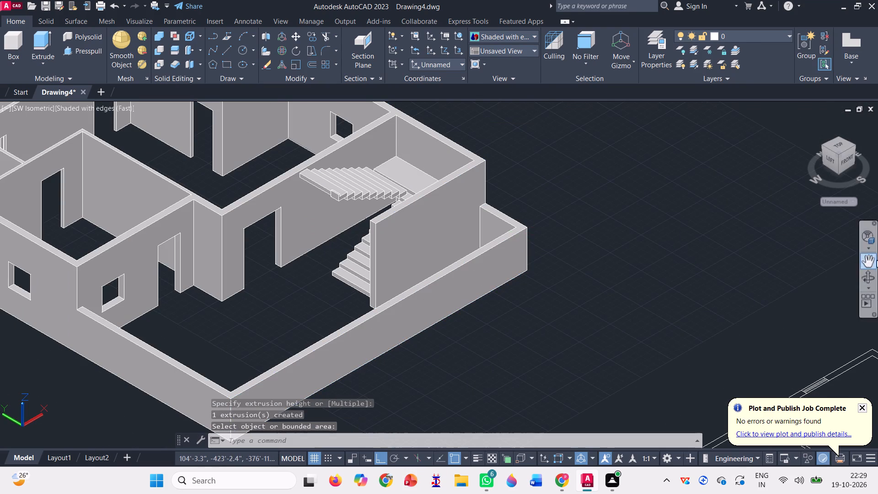
# Presspull the narrow side face of the support under the stair landing across to the flight's outer edge, removing the support.
pyautogui.click(867, 273)
pyautogui.moveTo(497, 305); pyautogui.dragTo(573, 286)
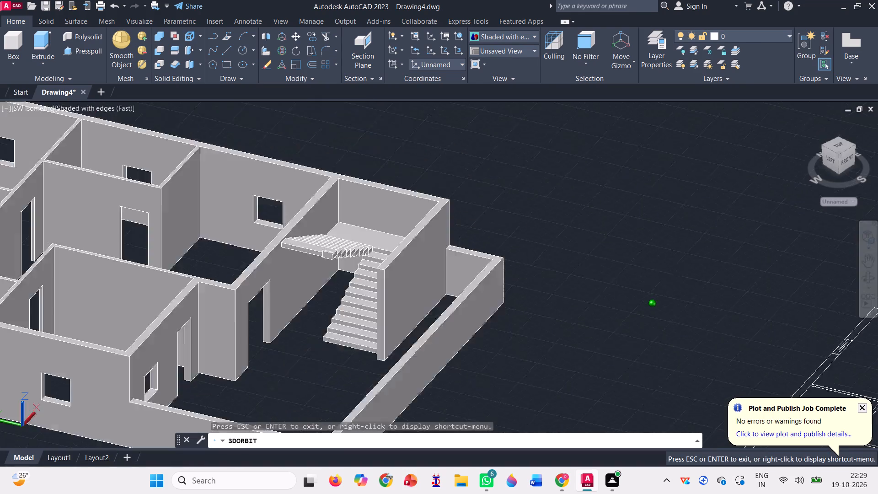
pyautogui.moveTo(573, 286); pyautogui.dragTo(600, 268)
pyautogui.moveTo(540, 324); pyautogui.dragTo(516, 351)
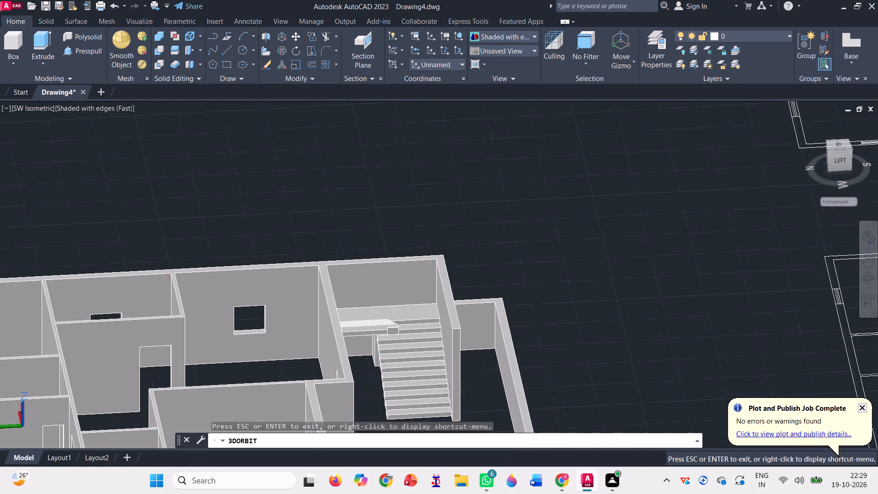
pyautogui.scroll(3, 367, 356)
pyautogui.press('Escape')
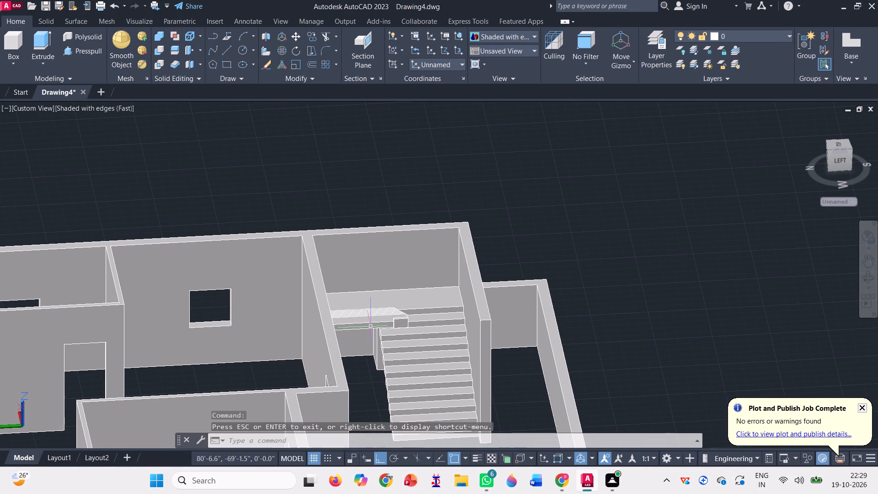
pyautogui.click(99, 53)
pyautogui.scroll(3, 351, 346)
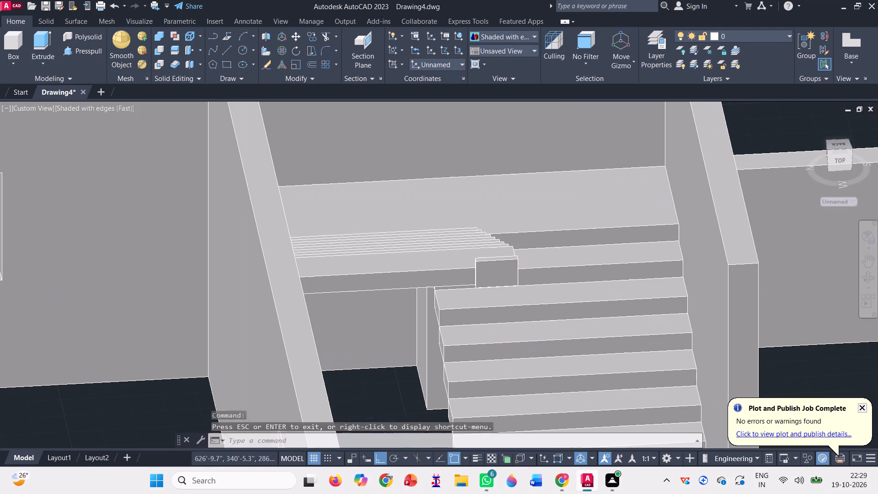
pyautogui.click(423, 327)
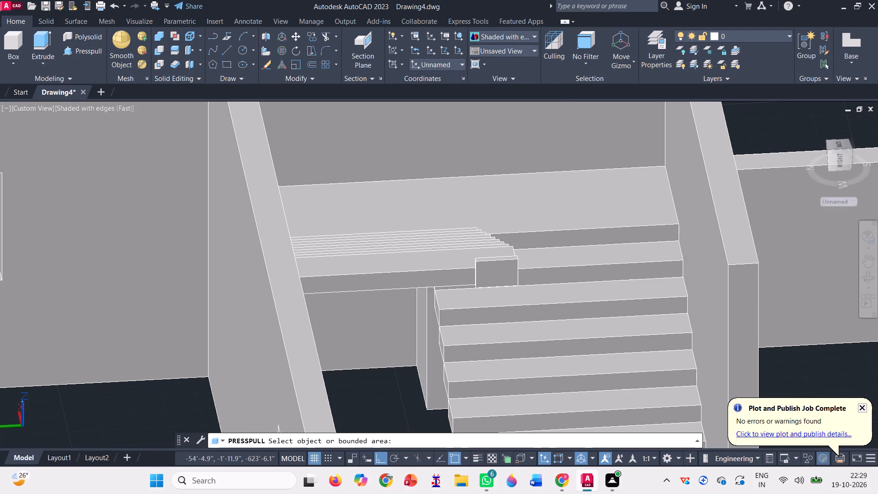
pyautogui.scroll(3, 683, 241)
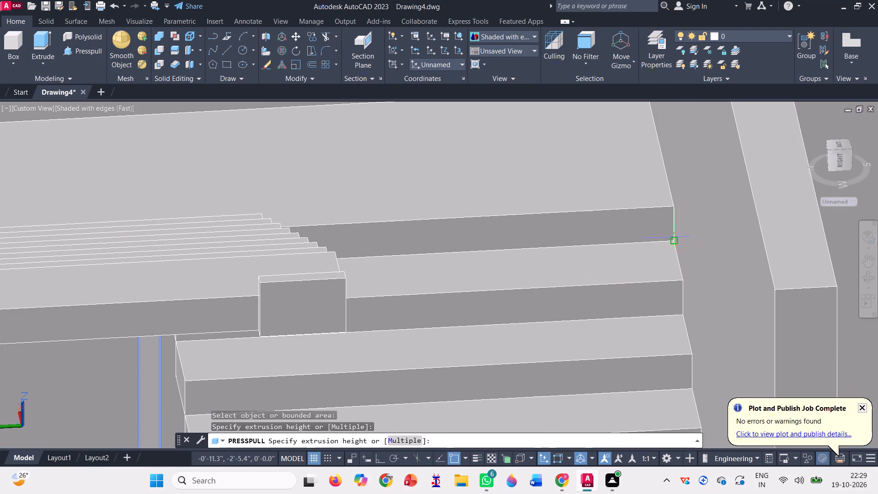
pyautogui.click(674, 241)
pyautogui.scroll(-2, 571, 205)
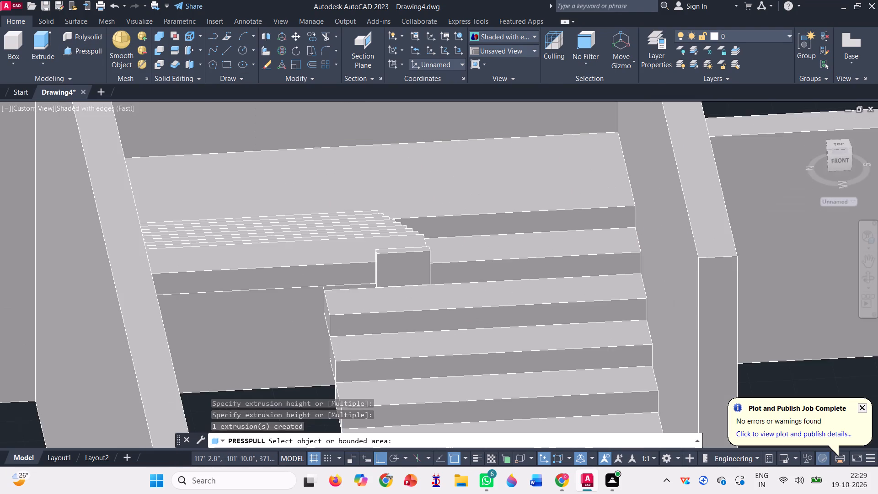
pyautogui.scroll(-2, 527, 193)
pyautogui.scroll(-1, 447, 184)
pyautogui.press('Escape')
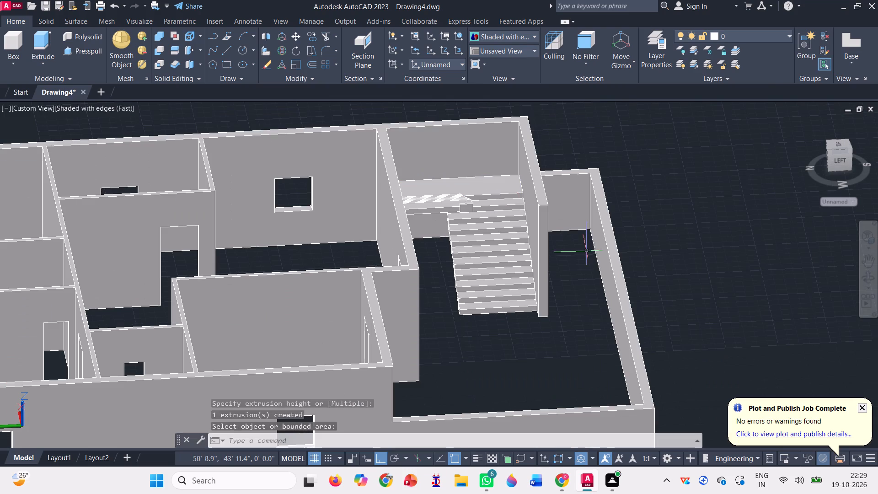
# Orbit around the whole house model to inspect it from the front, including the extended staircase wall.
pyautogui.scroll(-2, 546, 195)
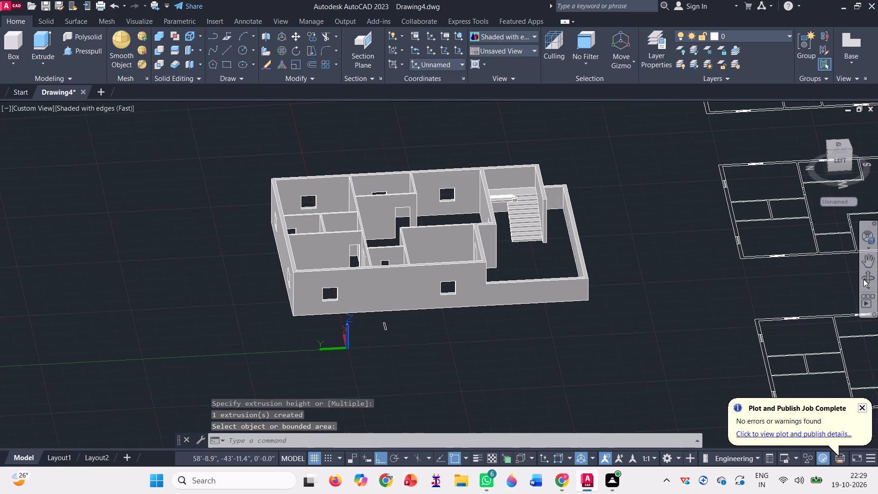
pyautogui.click(863, 279)
pyautogui.moveTo(619, 345); pyautogui.dragTo(512, 331)
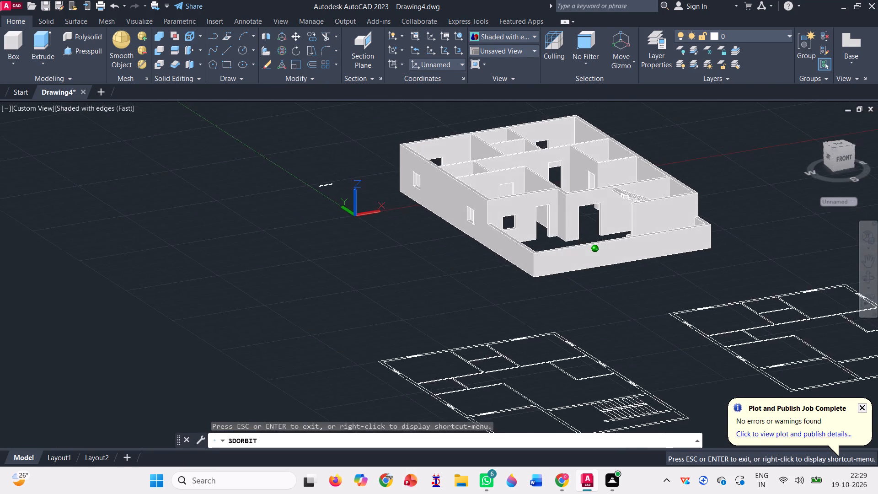
pyautogui.moveTo(512, 331); pyautogui.dragTo(535, 340)
pyautogui.press('`')
pyautogui.press('Escape')
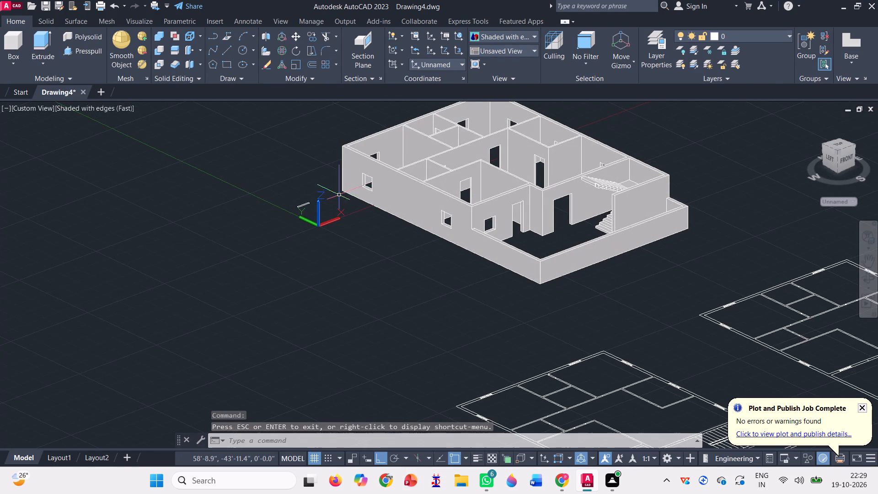
# Erase the small stray object lying near the origin beside the house model.
pyautogui.scroll(2, 332, 196)
pyautogui.click(291, 227)
pyautogui.click(239, 186)
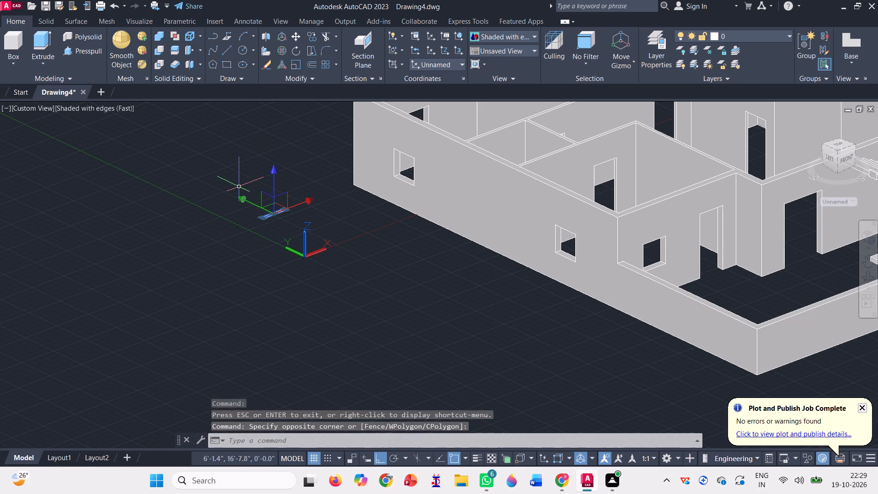
pyautogui.press('Delete')
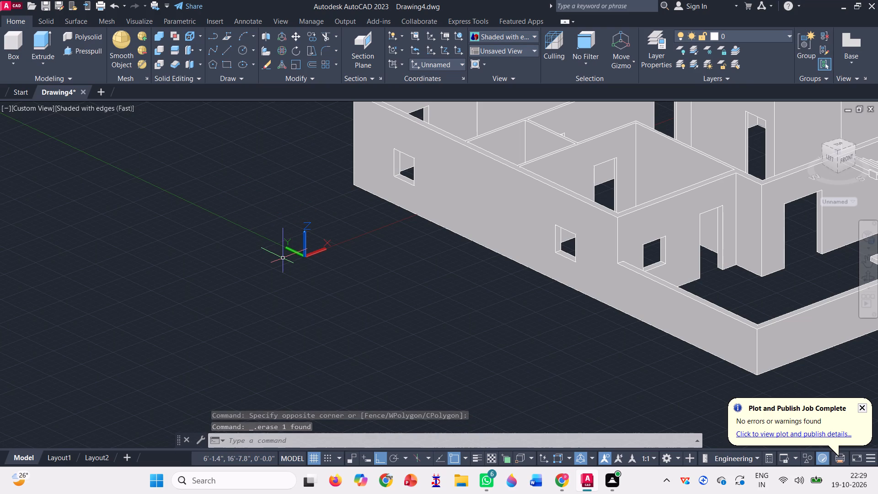
# Copy the whole 3D house model about 65' along the X axis, placing the duplicate beside the original.
pyautogui.scroll(-1, 284, 258)
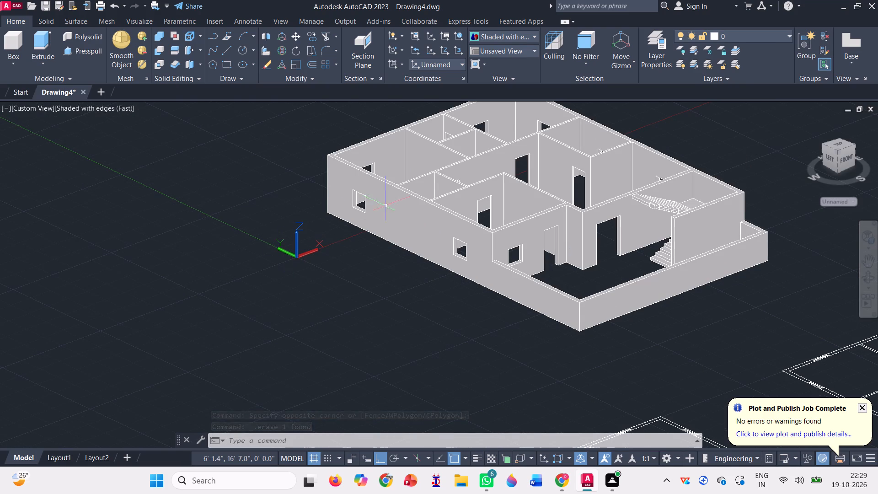
pyautogui.click(314, 37)
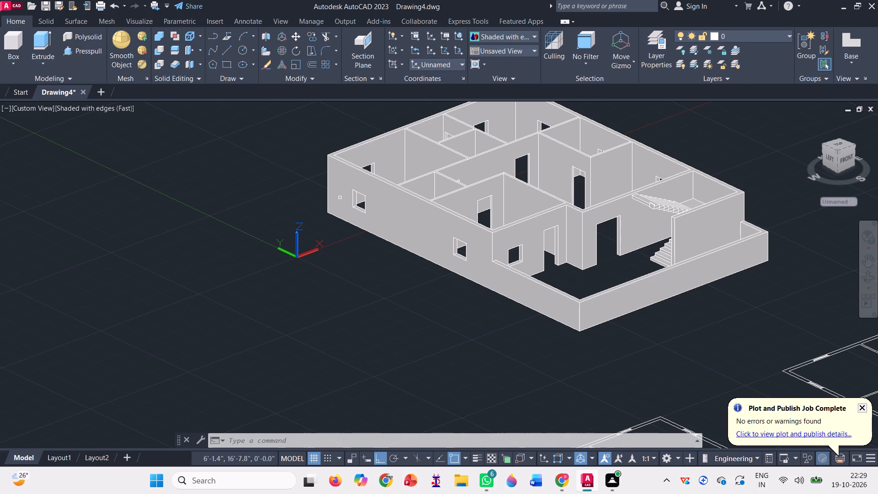
pyautogui.scroll(-1, 332, 199)
pyautogui.click(368, 192)
pyautogui.press('space')
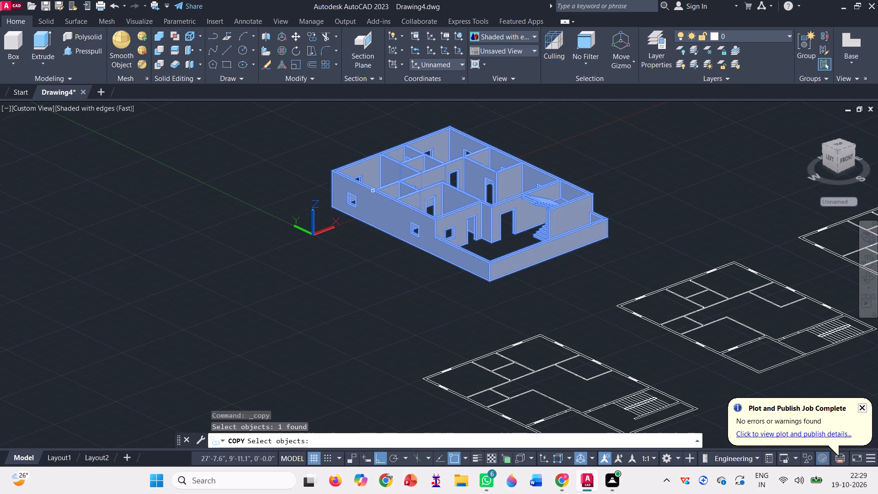
pyautogui.click(331, 205)
pyautogui.scroll(-2, 310, 242)
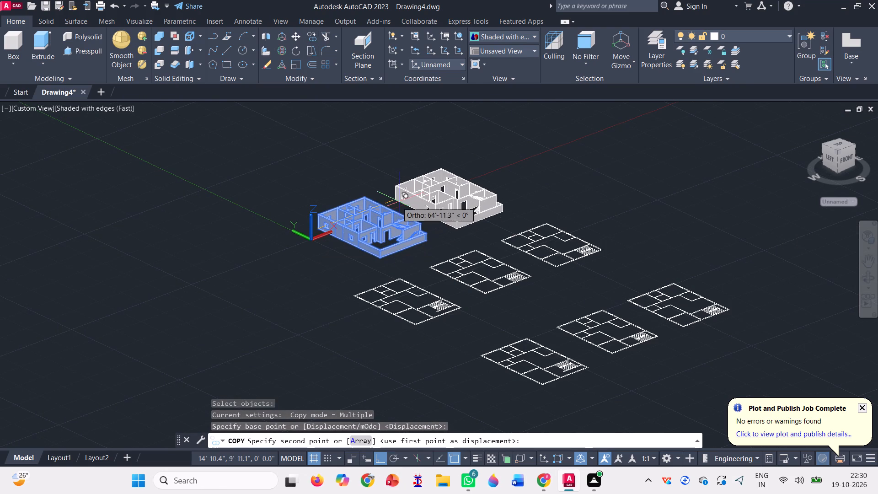
pyautogui.click(400, 200)
pyautogui.press('space')
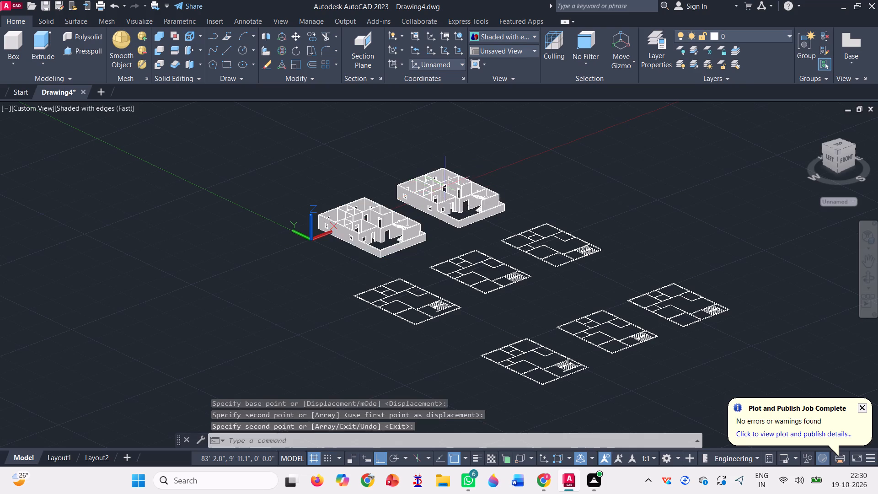
# Presspull the top face of the duplicate house's low front boundary wall down past its base, removing that wall.
pyautogui.scroll(2, 445, 186)
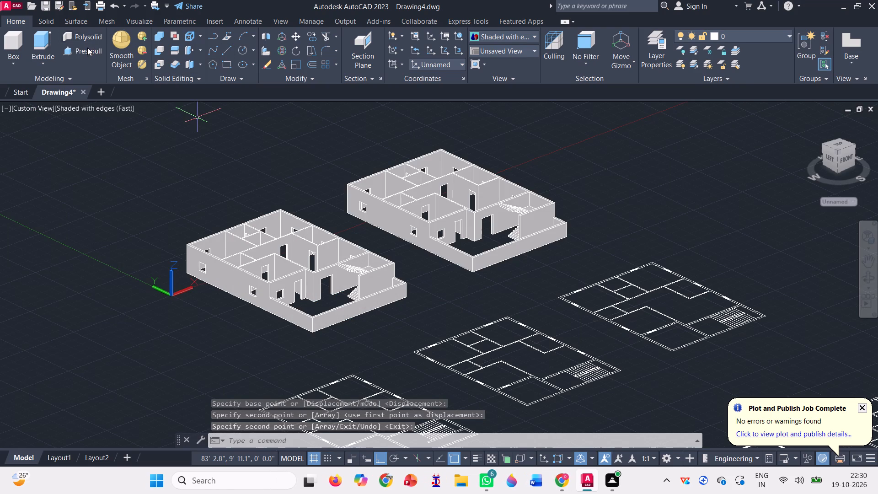
pyautogui.click(87, 49)
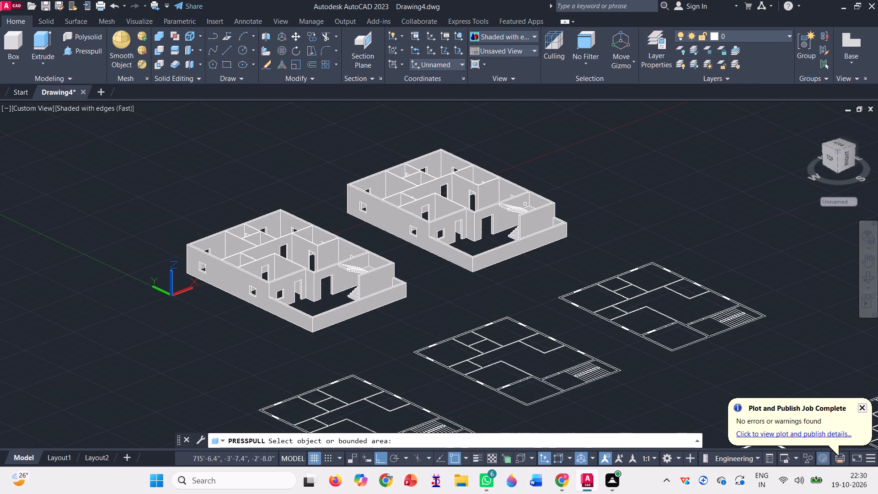
pyautogui.scroll(3, 533, 227)
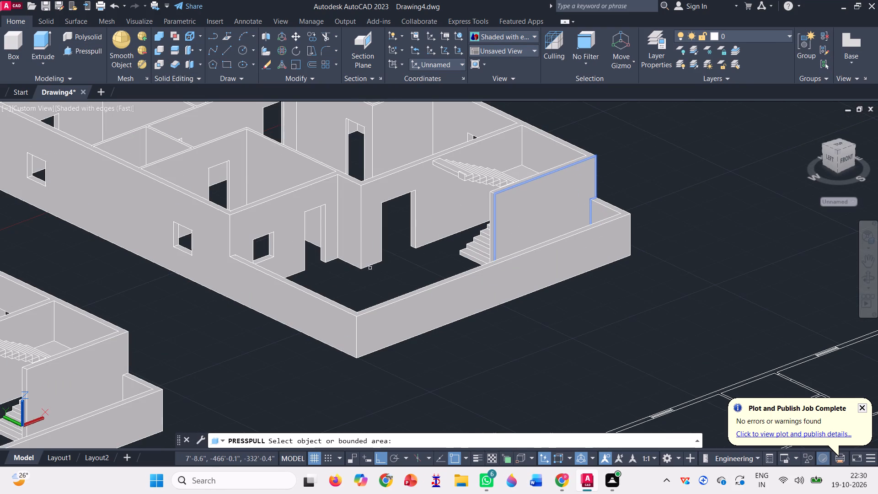
pyautogui.scroll(2, 330, 281)
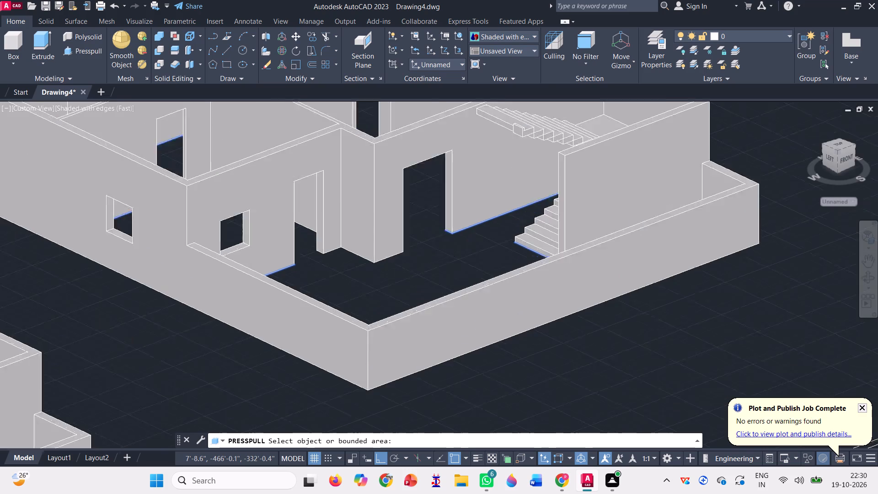
pyautogui.scroll(1, 328, 278)
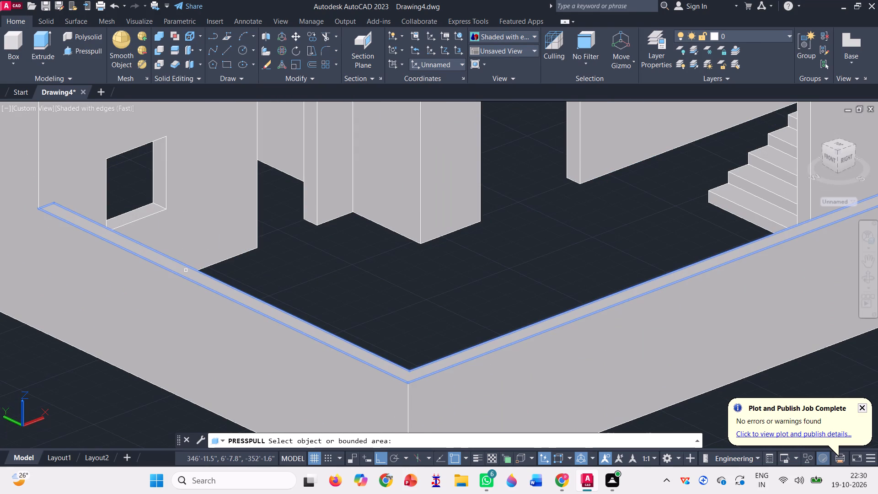
pyautogui.click(186, 270)
pyautogui.scroll(-3, 255, 245)
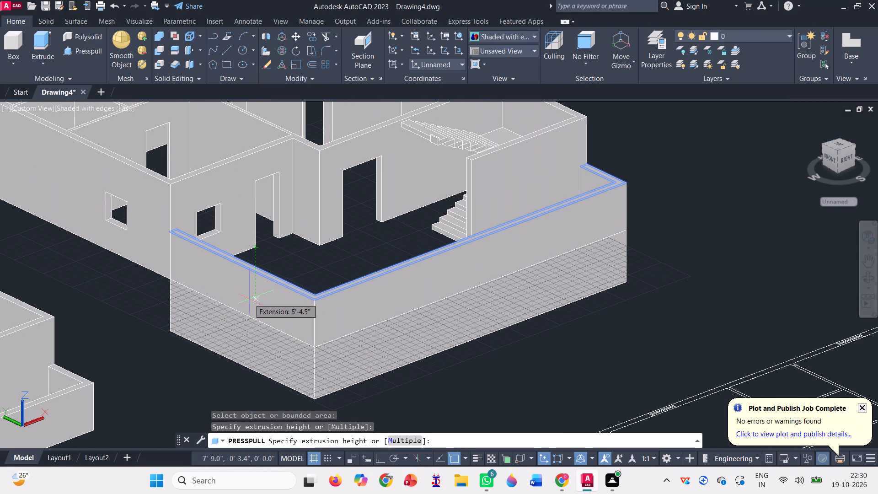
pyautogui.click(249, 299)
pyautogui.scroll(-2, 476, 281)
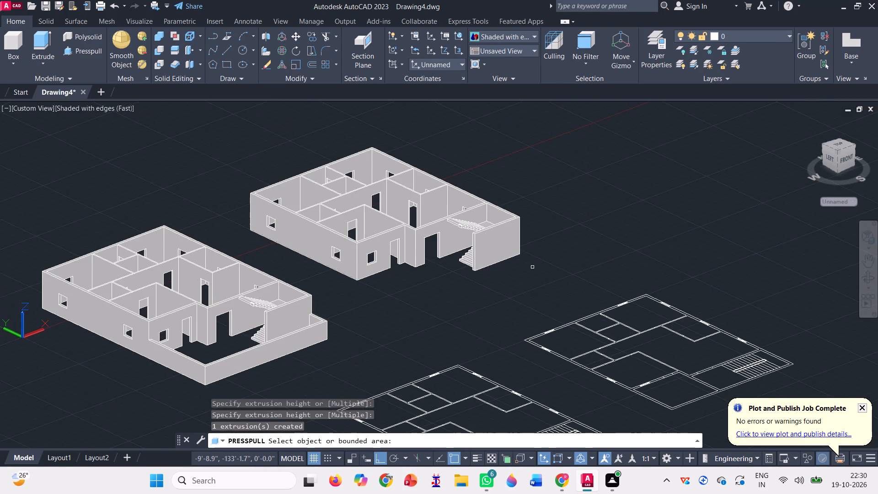
pyautogui.press('Escape')
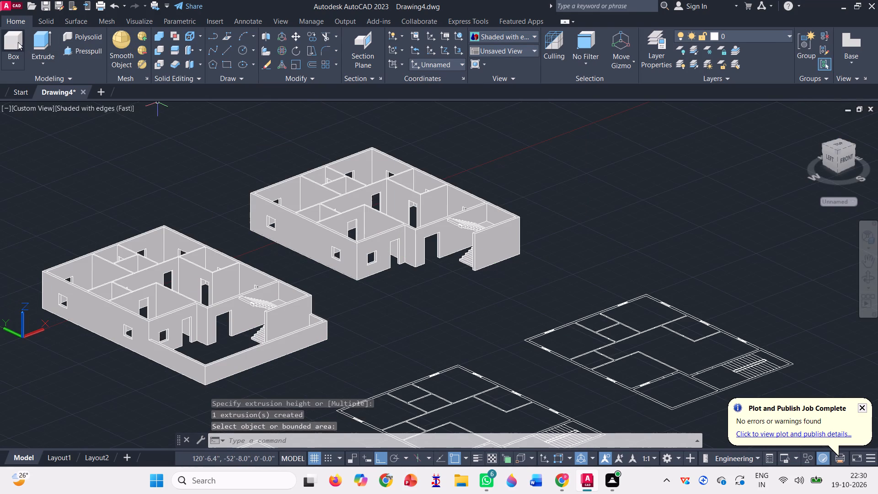
# Draw lines at the duplicate's front base corner: 9" along the front wall, 5' up, and 9" back to the corner edge.
pyautogui.click(225, 49)
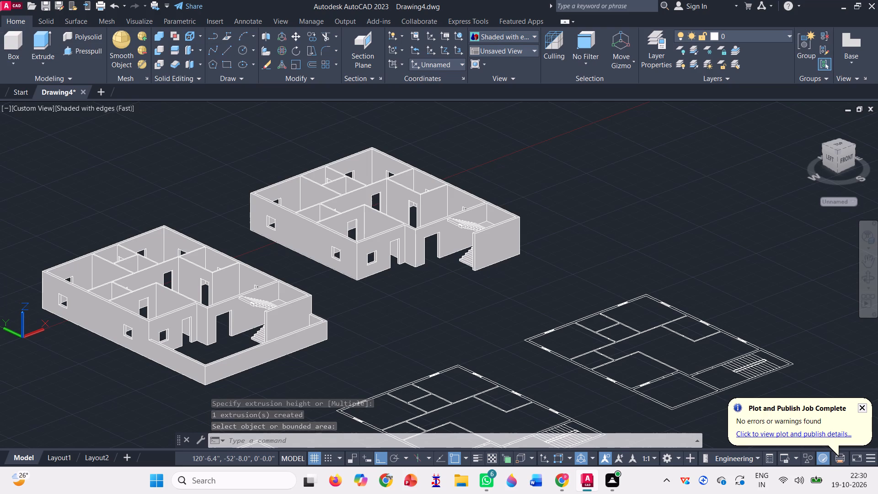
pyautogui.scroll(5, 358, 270)
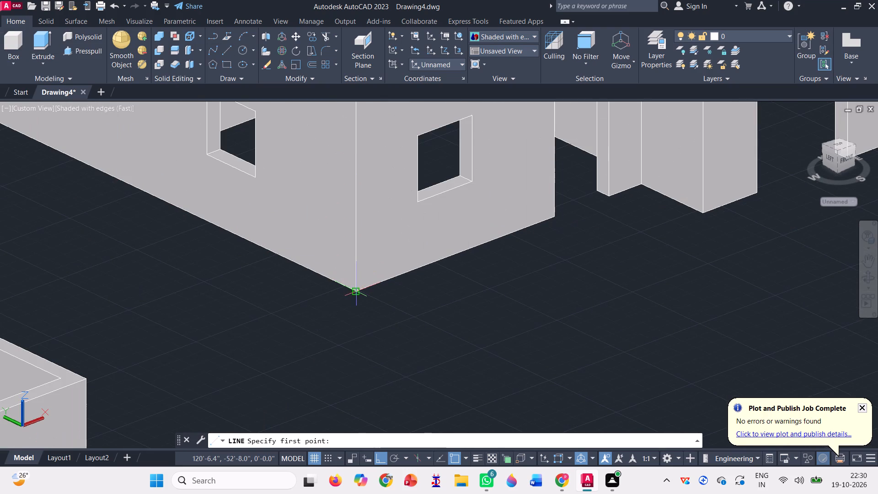
pyautogui.click(353, 289)
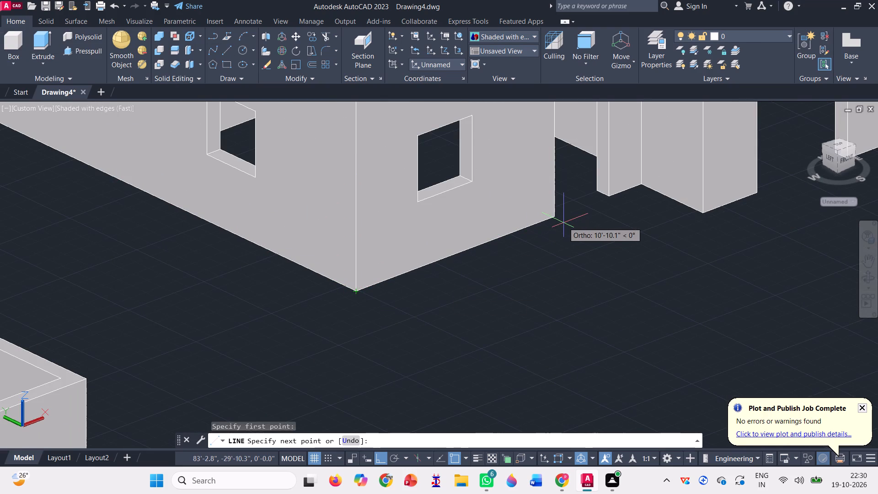
pyautogui.write('0\'9"')
pyautogui.press('Return')
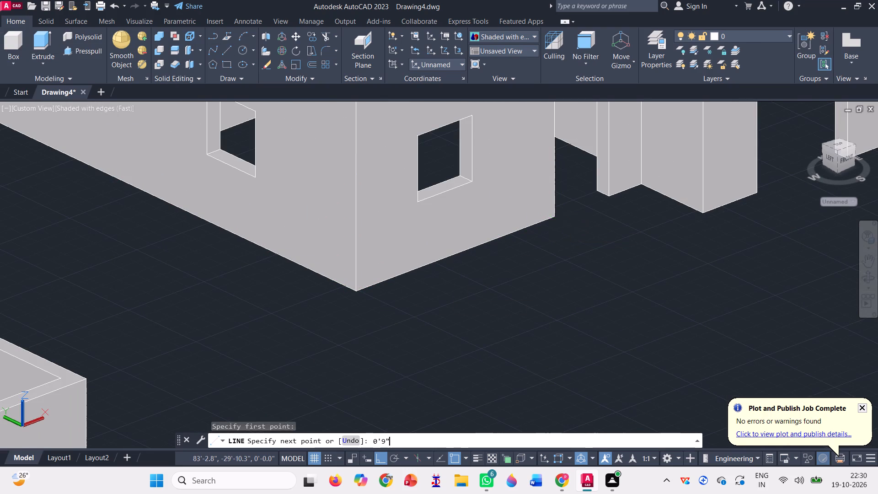
pyautogui.scroll(-2, 554, 229)
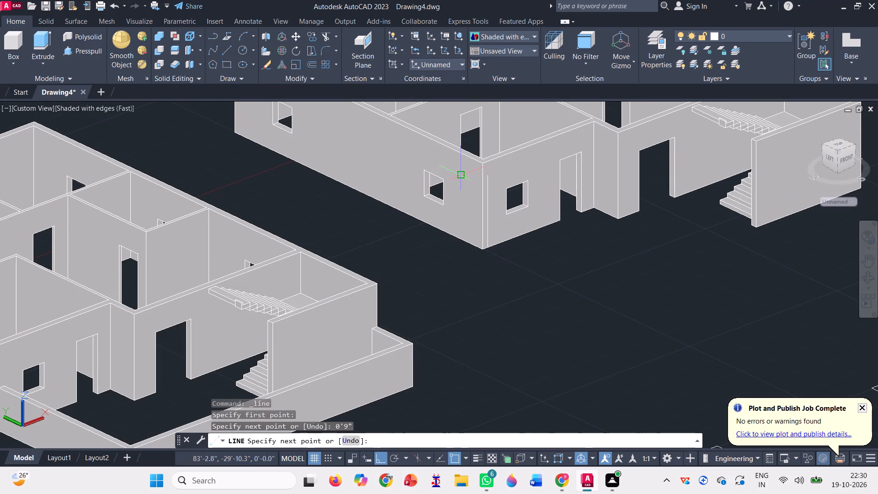
pyautogui.write("5'")
pyautogui.press('Return')
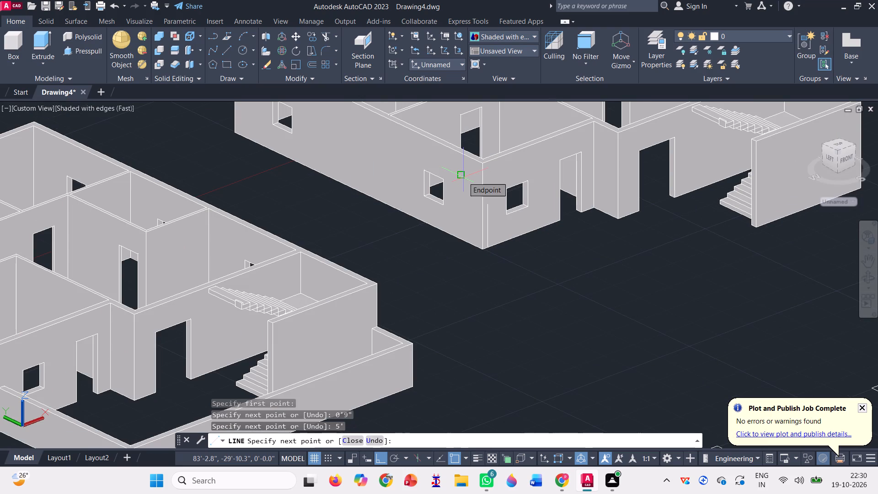
pyautogui.write("0'")
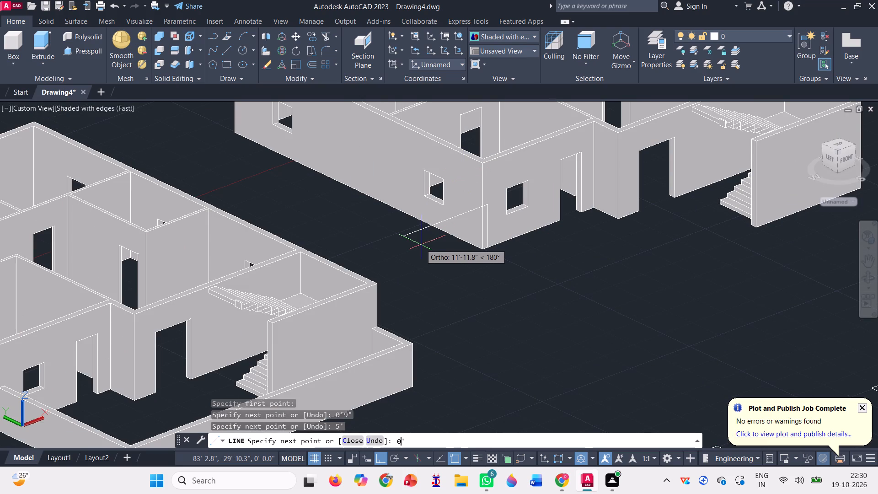
pyautogui.press('9')
pyautogui.hotkey('shift', '"')
pyautogui.press('Return')
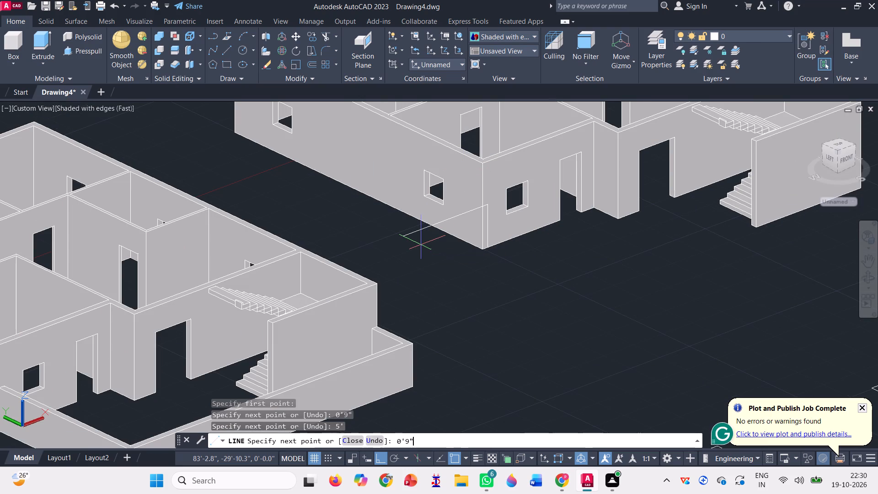
pyautogui.press('Return')
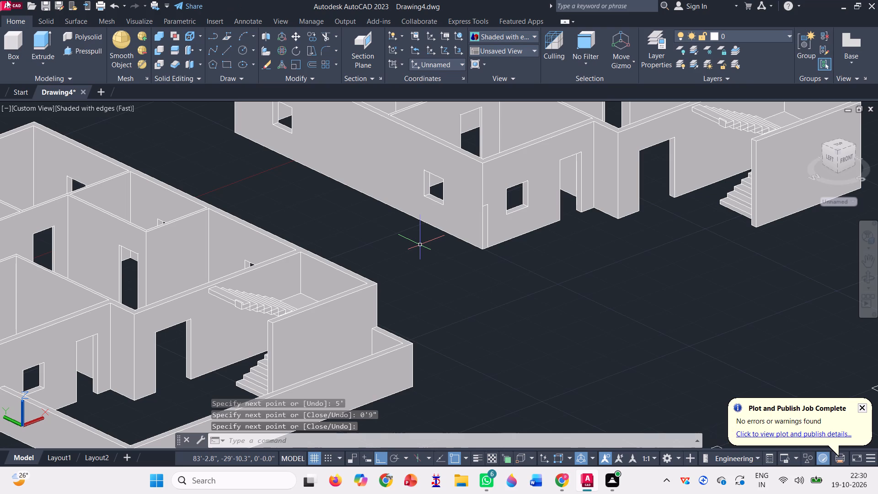
# Presspull the 9" by 5' area at the duplicate's front corner forward, forming a low side boundary wall.
pyautogui.click(84, 55)
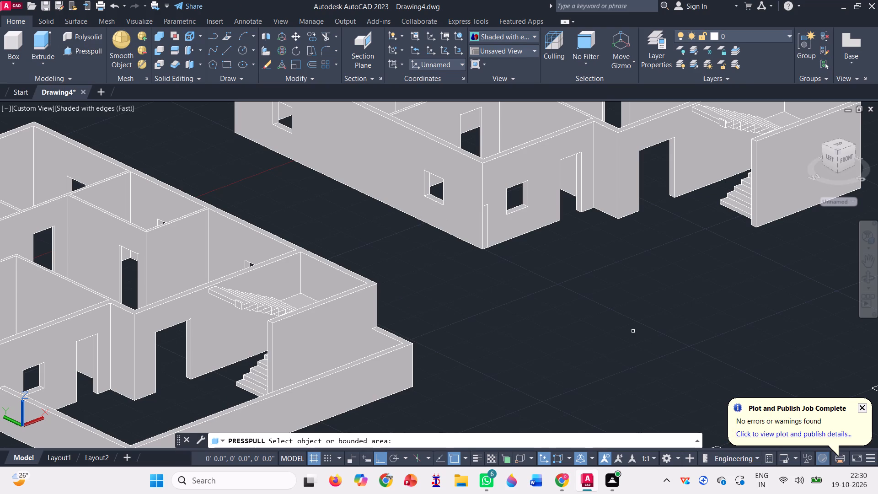
pyautogui.scroll(3, 609, 302)
pyautogui.scroll(-1, 305, 251)
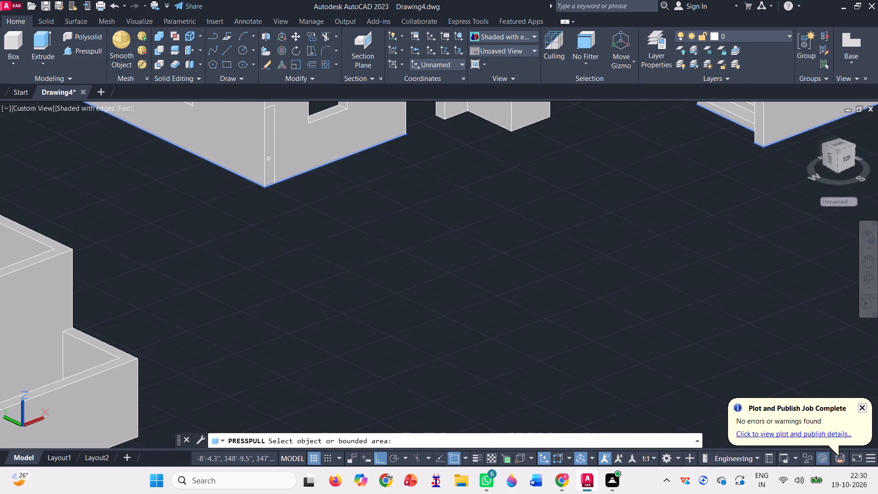
pyautogui.click(268, 152)
pyautogui.scroll(-2, 290, 188)
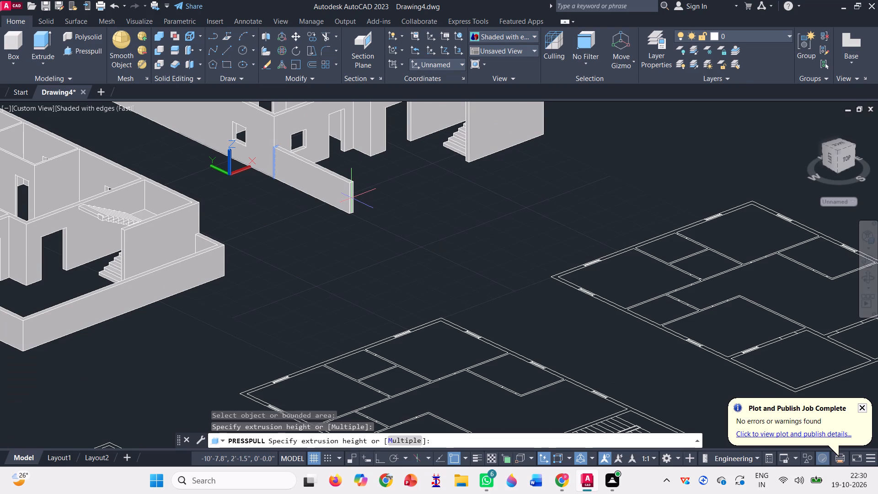
pyautogui.scroll(-2, 346, 226)
pyautogui.scroll(2, 347, 205)
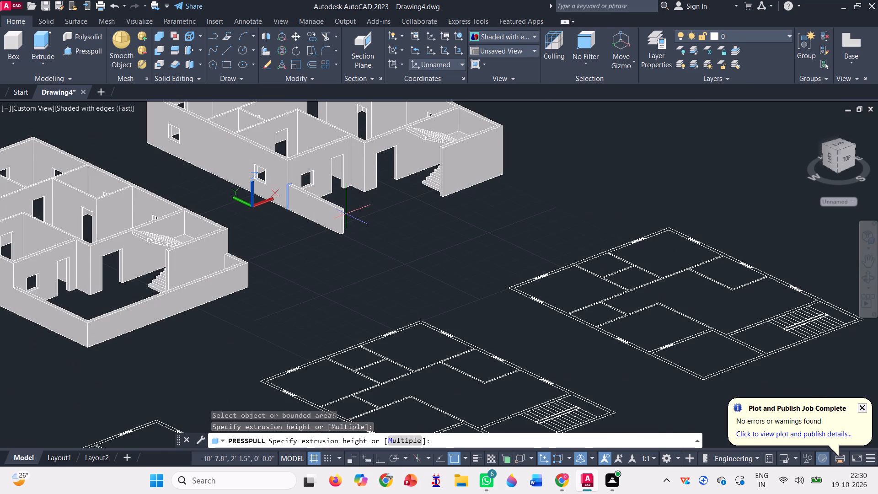
pyautogui.click(346, 214)
# Presspull the end face of the duplicate's staircase side wall in two pulls, extending it across the front to the low side wall's end.
pyautogui.scroll(3, 453, 177)
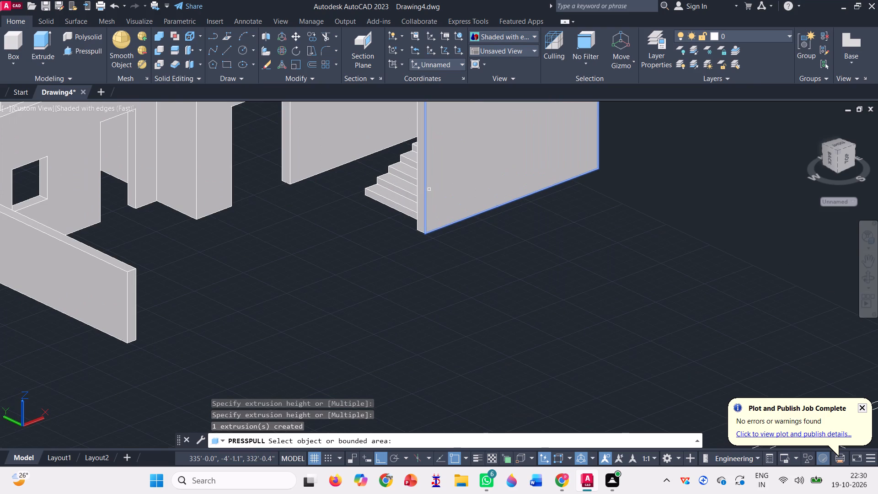
pyautogui.click(421, 188)
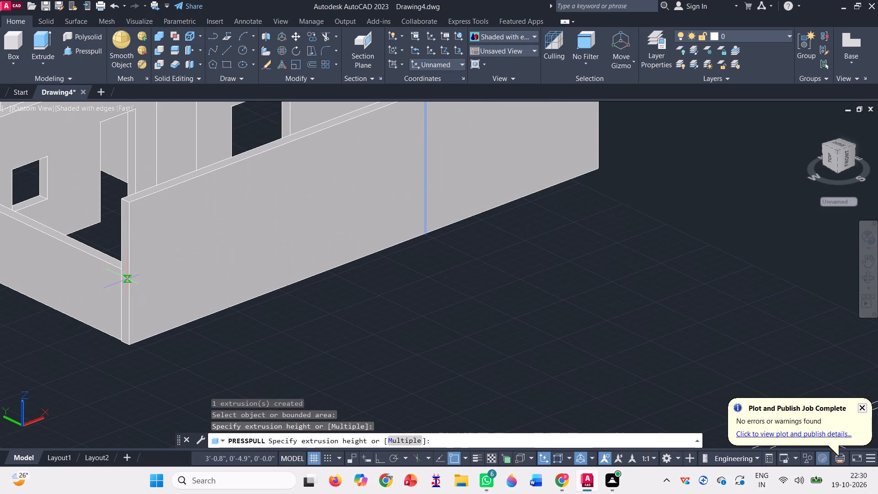
pyautogui.scroll(3, 128, 279)
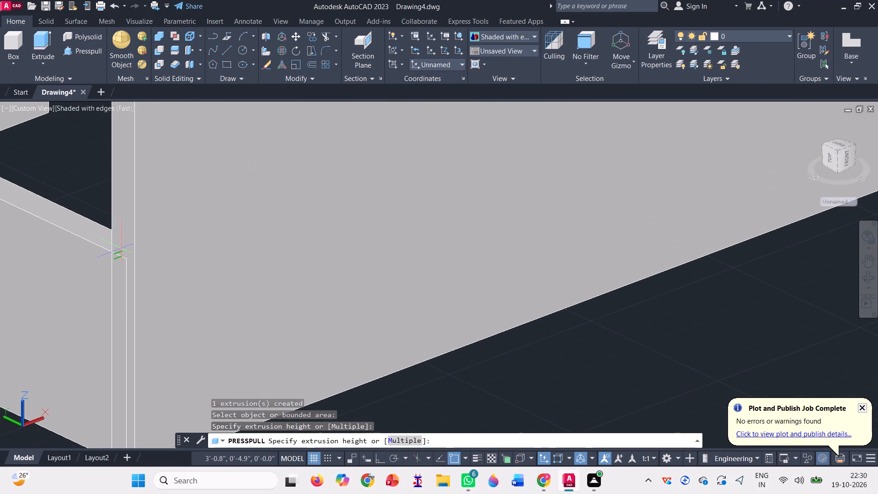
pyautogui.scroll(3, 111, 250)
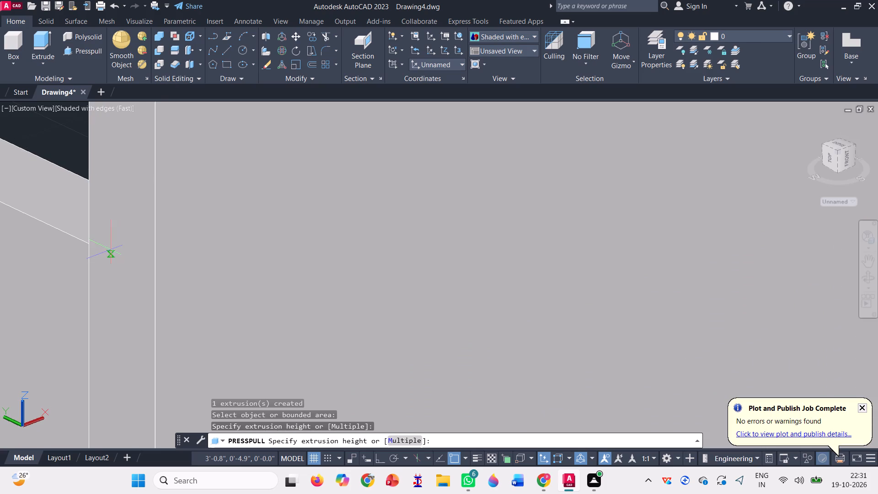
pyautogui.click(159, 239)
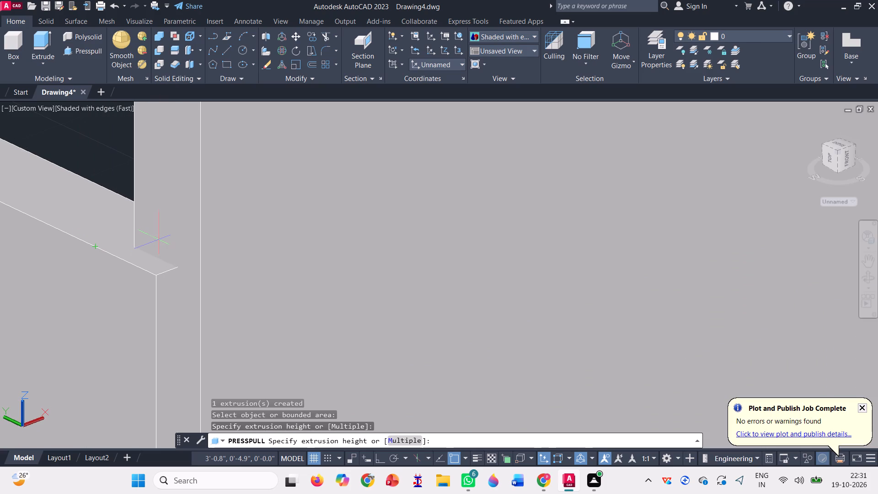
pyautogui.scroll(2, 139, 245)
pyautogui.click(162, 233)
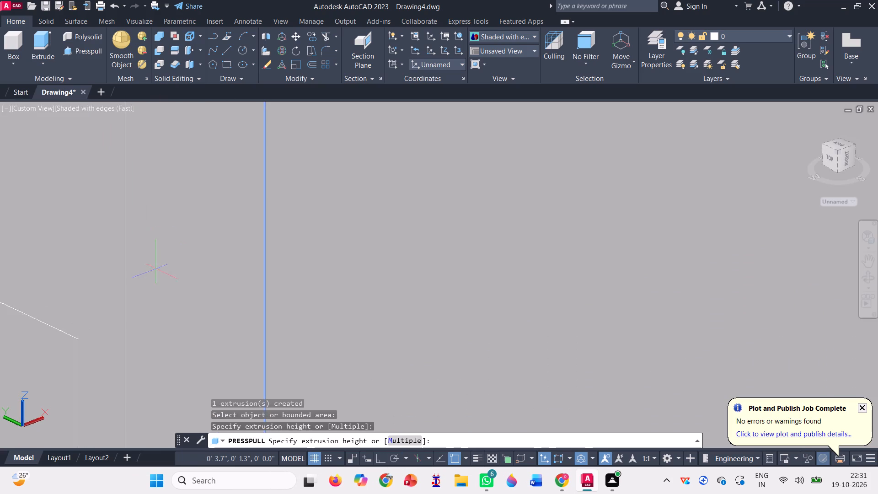
pyautogui.click(176, 304)
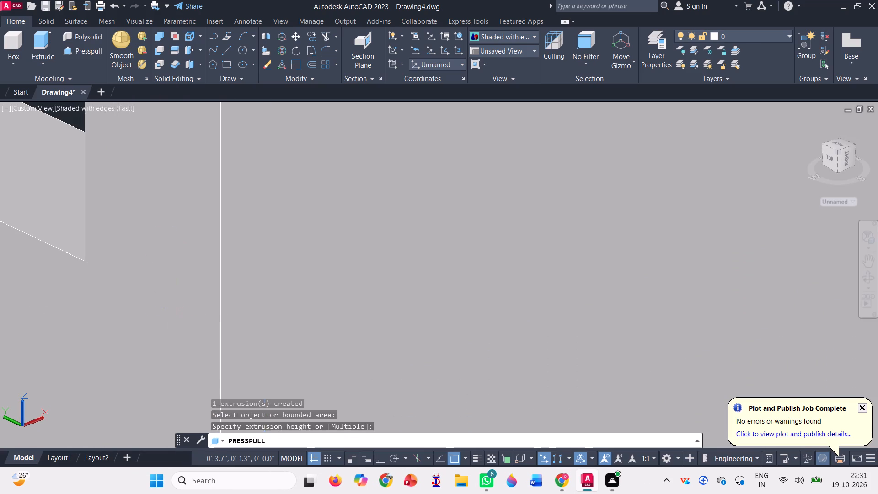
# Draw a line across the extended front wall's end face, level with the top of the low side boundary wall.
pyautogui.scroll(-5, 255, 272)
pyautogui.press('Escape')
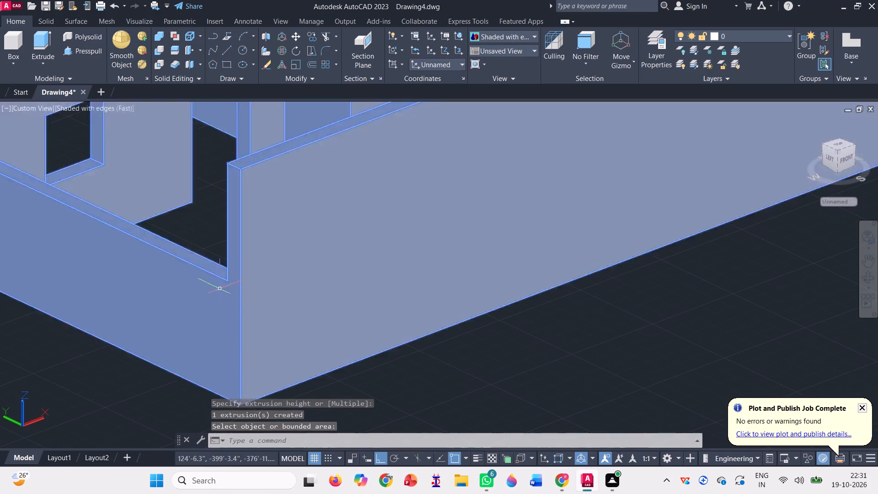
pyautogui.scroll(-1, 216, 290)
pyautogui.click(228, 54)
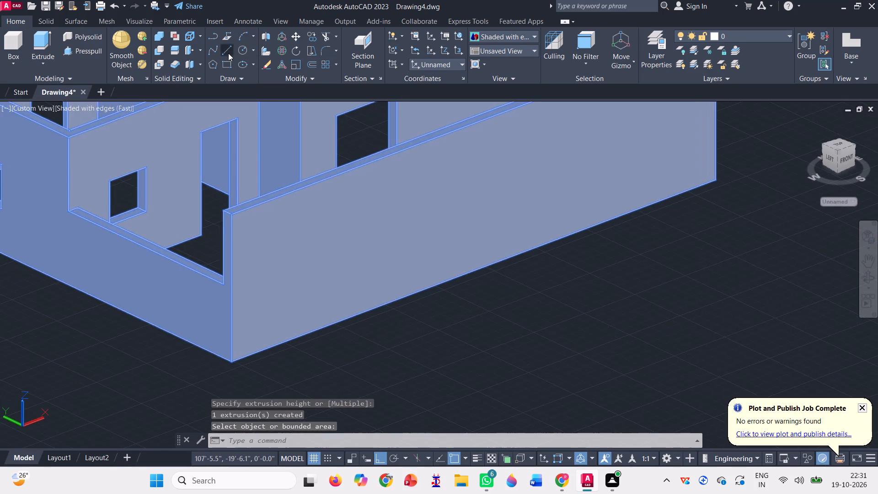
pyautogui.scroll(3, 230, 301)
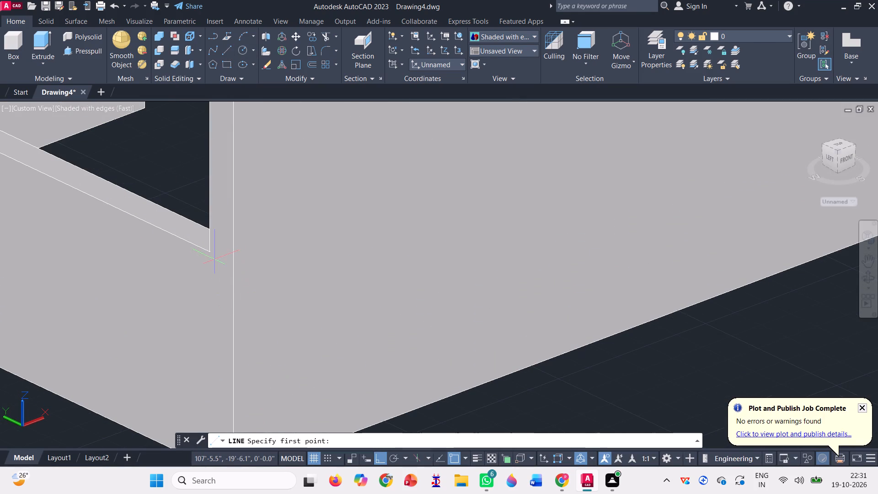
pyautogui.click(209, 252)
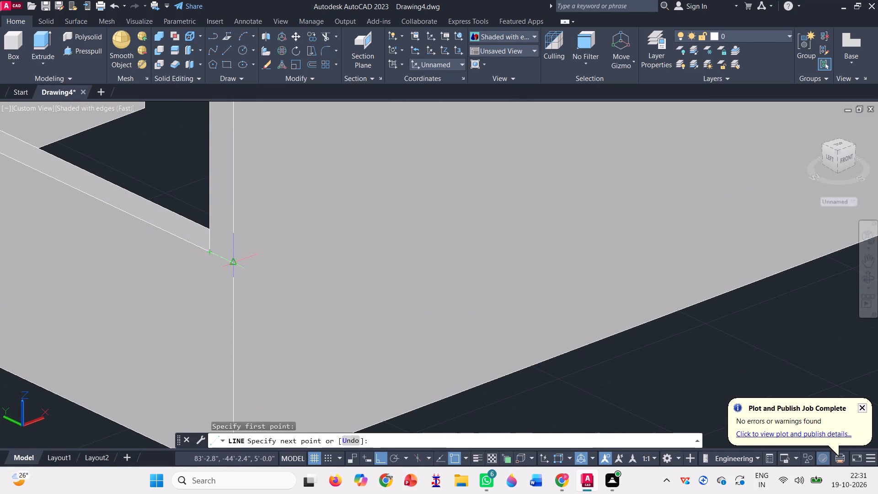
pyautogui.click(230, 264)
pyautogui.press('space')
pyautogui.scroll(-3, 242, 298)
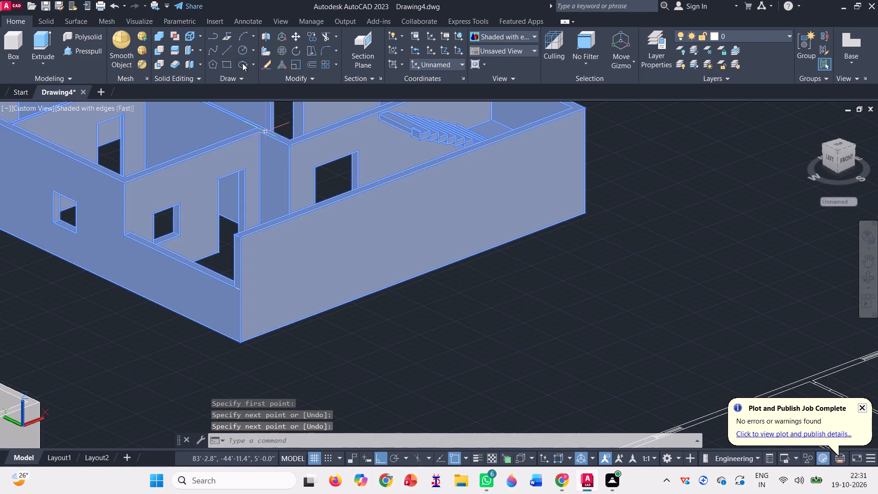
# Presspull the end face above that line back along the front wall to the staircase in successive pulls, cutting the wall down to the low side wall's height.
pyautogui.click(93, 52)
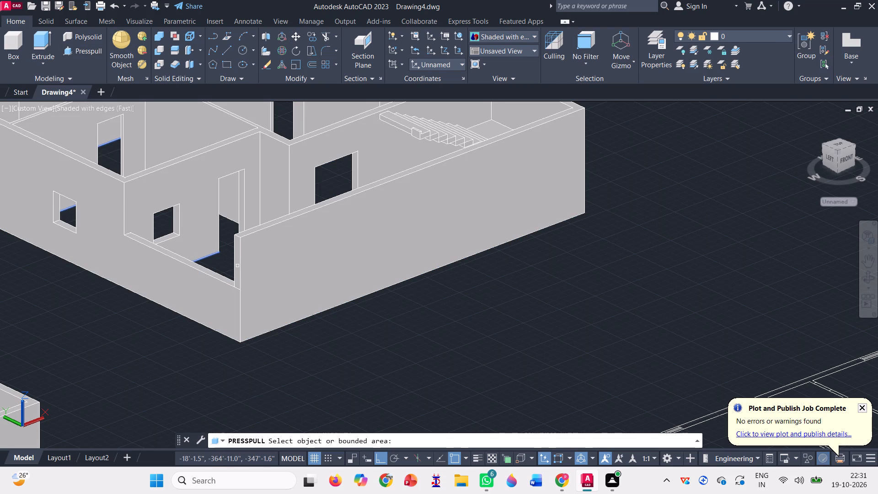
pyautogui.click(237, 265)
pyautogui.press('Escape')
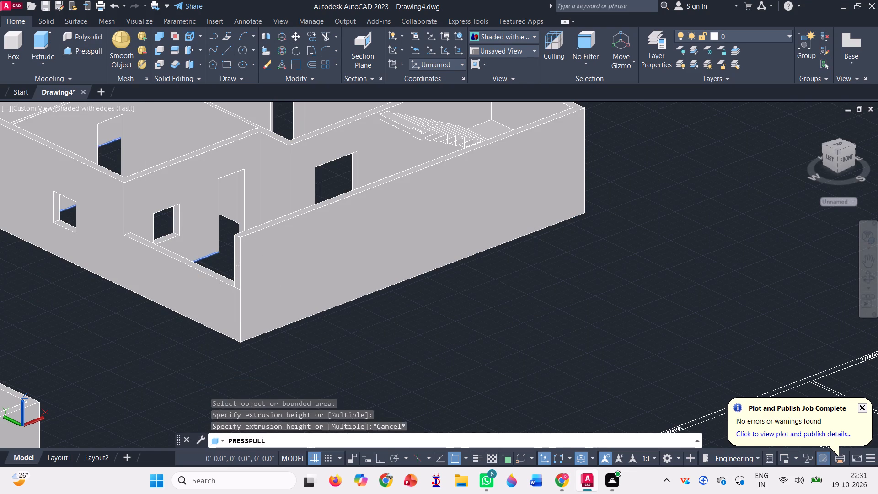
pyautogui.scroll(3, 216, 265)
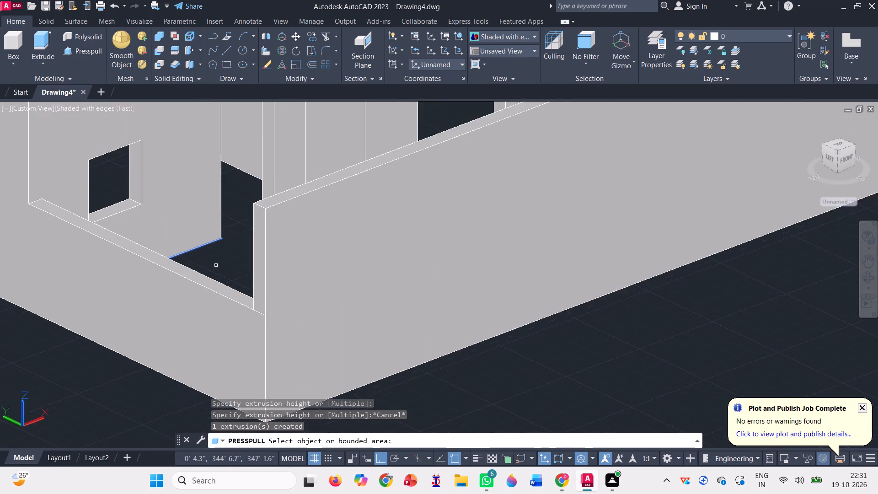
pyautogui.click(279, 241)
pyautogui.scroll(-2, 258, 268)
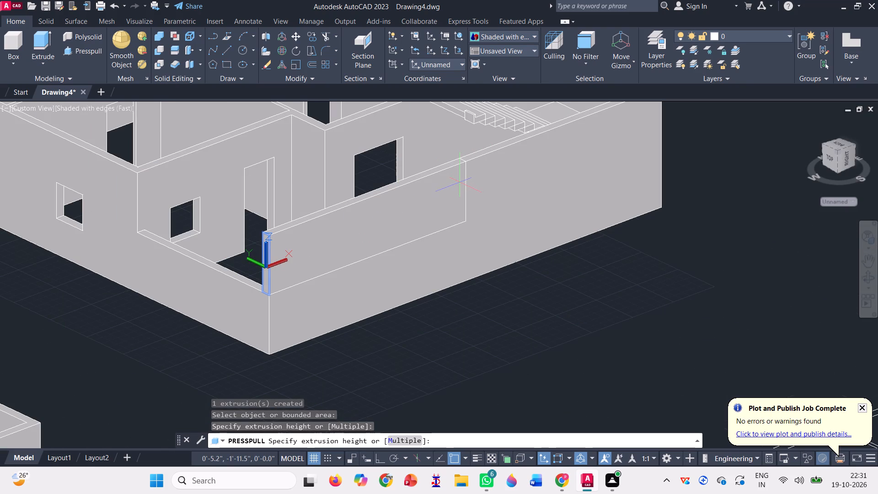
pyautogui.click(460, 182)
pyautogui.scroll(2, 458, 187)
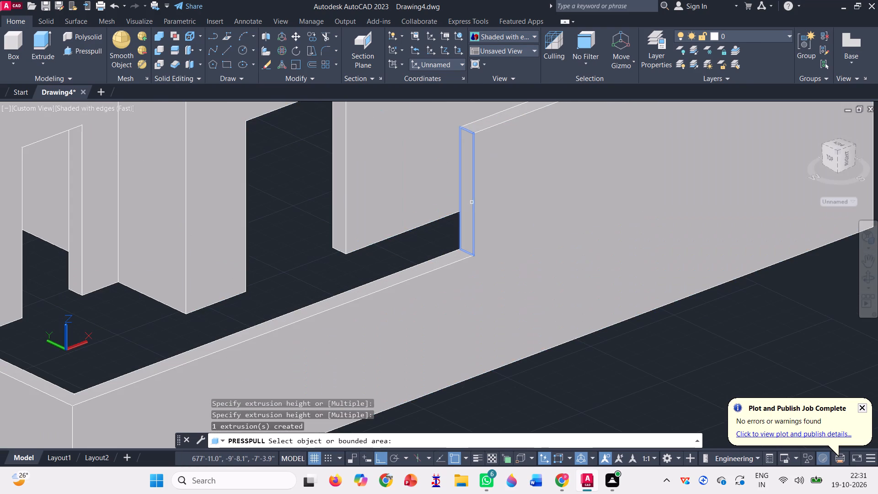
pyautogui.click(470, 199)
pyautogui.click(504, 191)
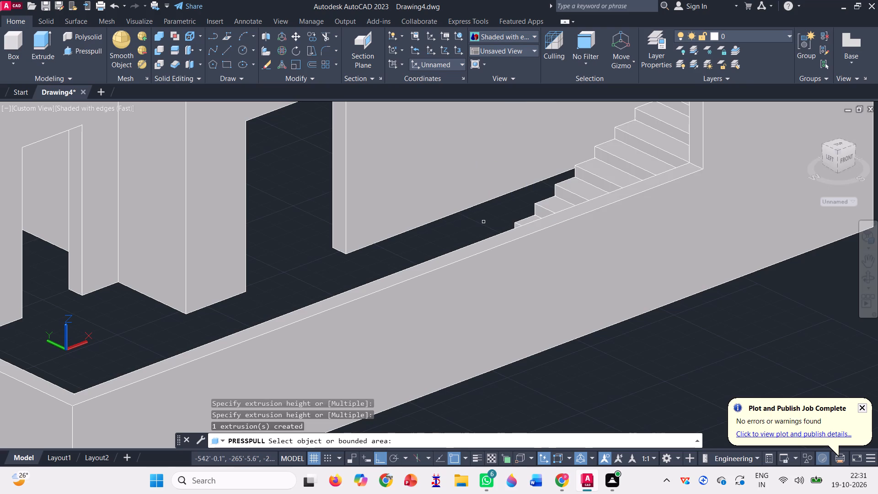
pyautogui.scroll(-2, 483, 221)
pyautogui.scroll(3, 578, 168)
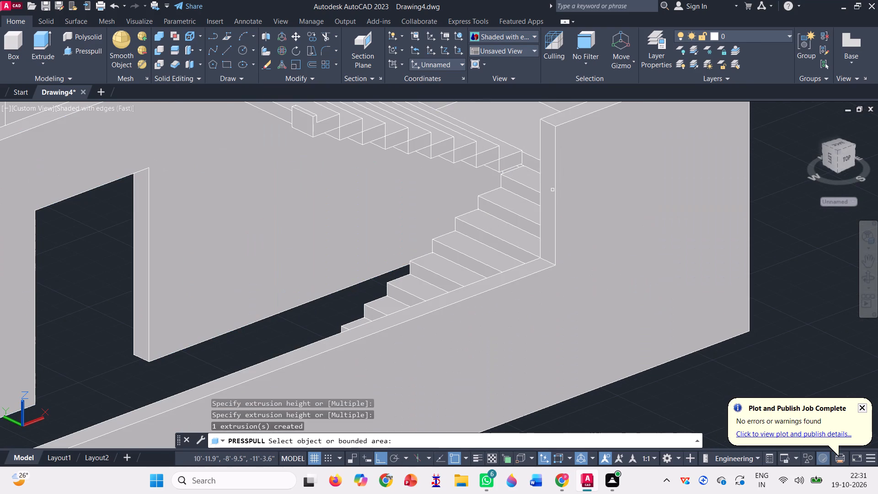
# Presspull the full-height stair wall's end face along the low parapet until it extends past the bottom step.
pyautogui.click(550, 191)
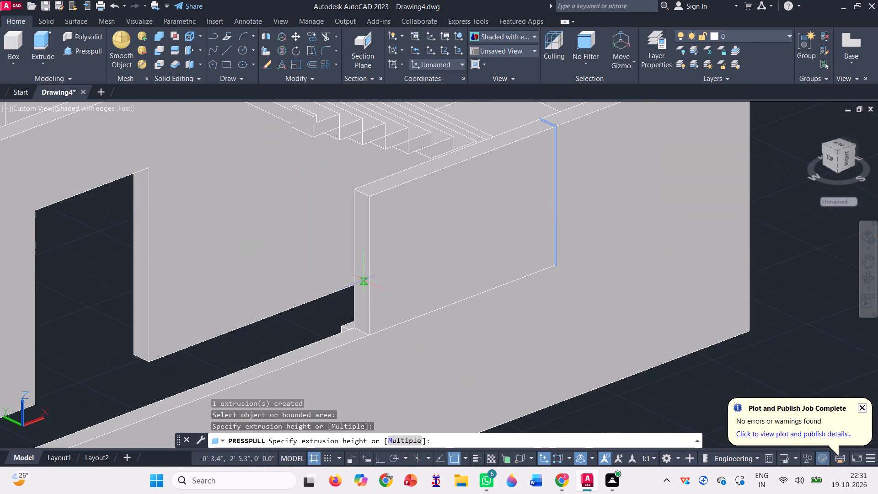
pyautogui.click(302, 295)
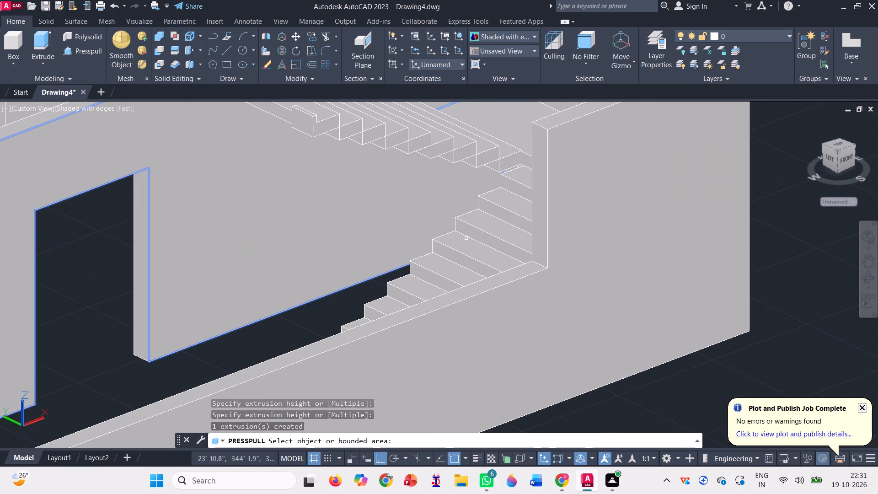
pyautogui.click(541, 207)
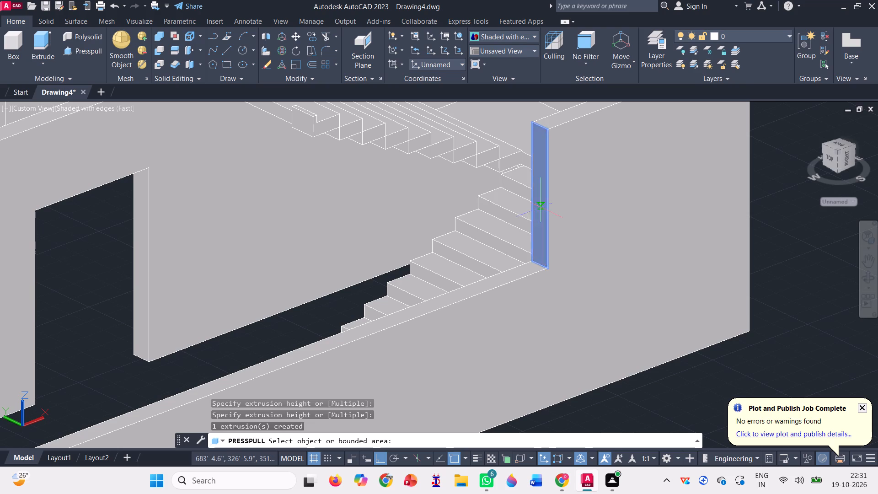
pyautogui.scroll(-2, 557, 181)
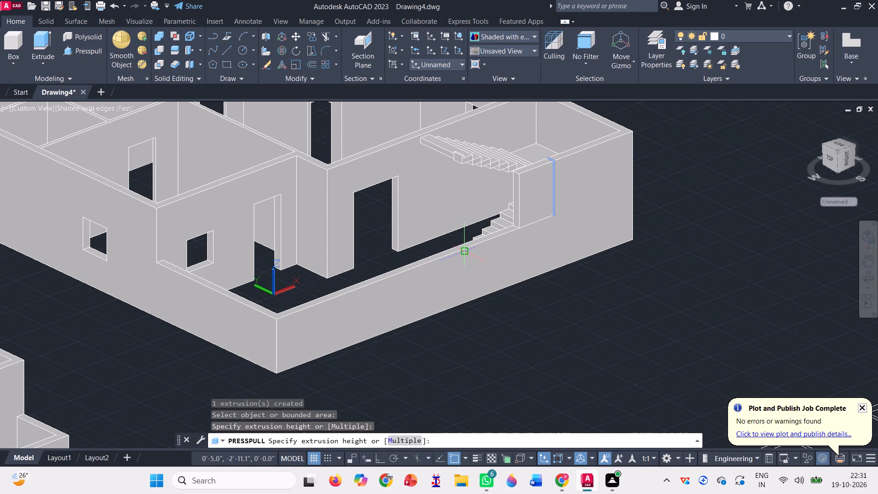
pyautogui.scroll(1, 455, 251)
pyautogui.click(455, 251)
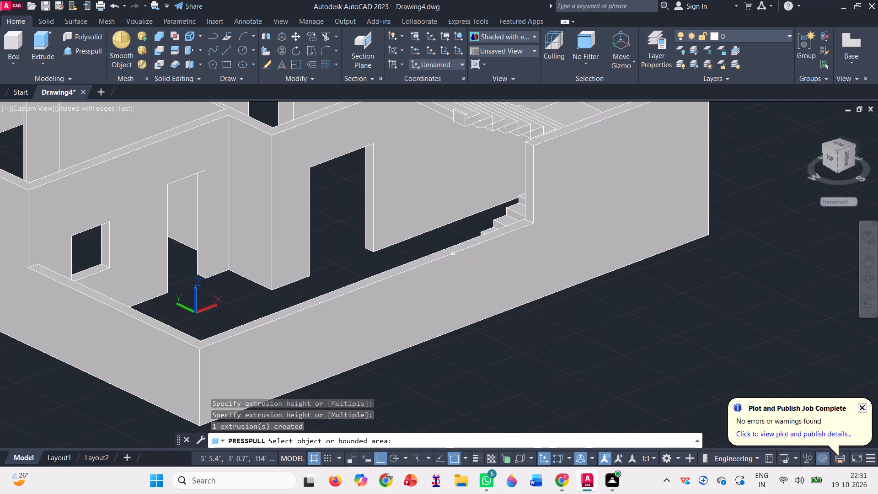
pyautogui.click(529, 204)
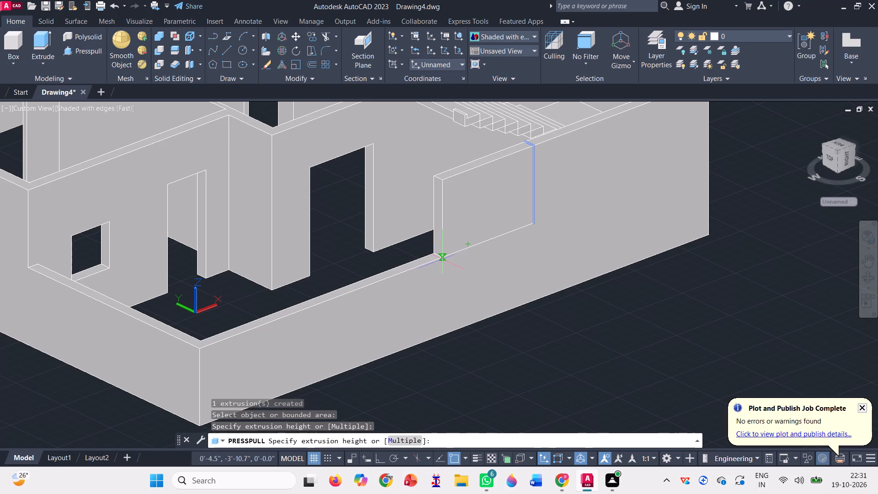
pyautogui.scroll(1, 442, 259)
pyautogui.click(442, 259)
pyautogui.scroll(-2, 442, 259)
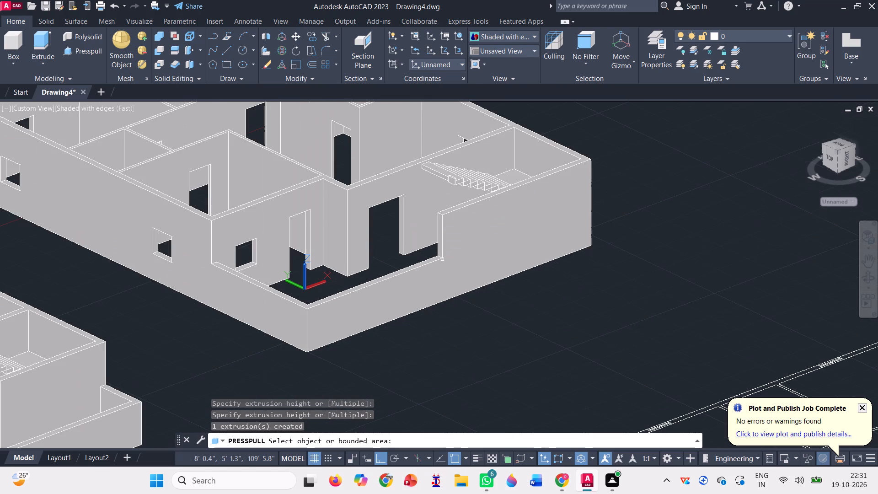
pyautogui.press('Escape')
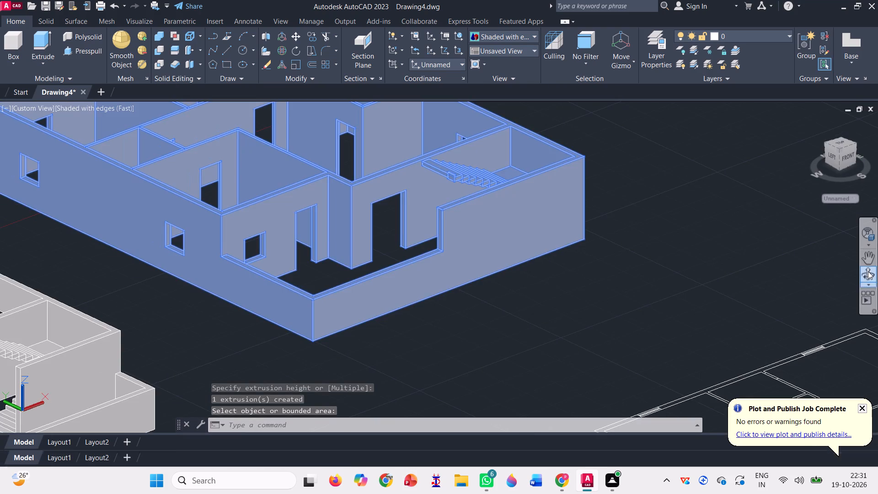
# Draw a vertical line on the stair wall's inner face, from beside the bottom step up to the wall's top edge.
pyautogui.click(867, 271)
pyautogui.moveTo(514, 319); pyautogui.dragTo(539, 314)
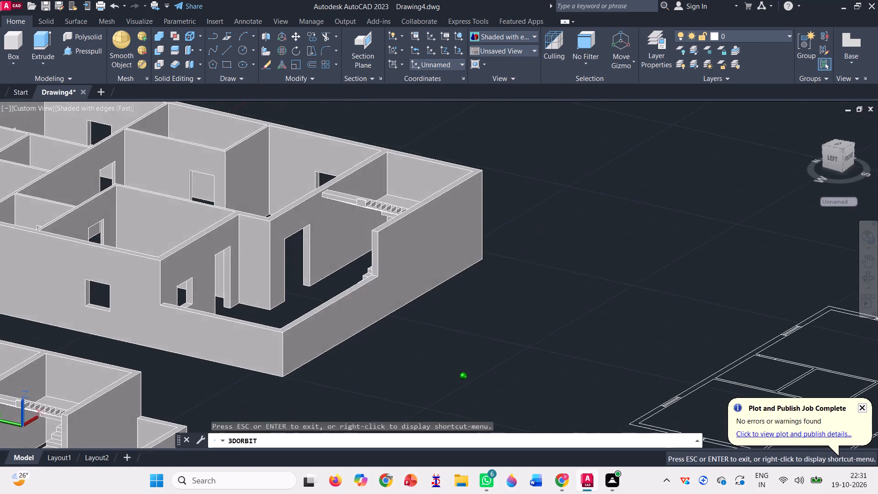
pyautogui.moveTo(539, 314); pyautogui.dragTo(616, 316)
pyautogui.moveTo(225, 363); pyautogui.dragTo(242, 364)
pyautogui.press('Escape')
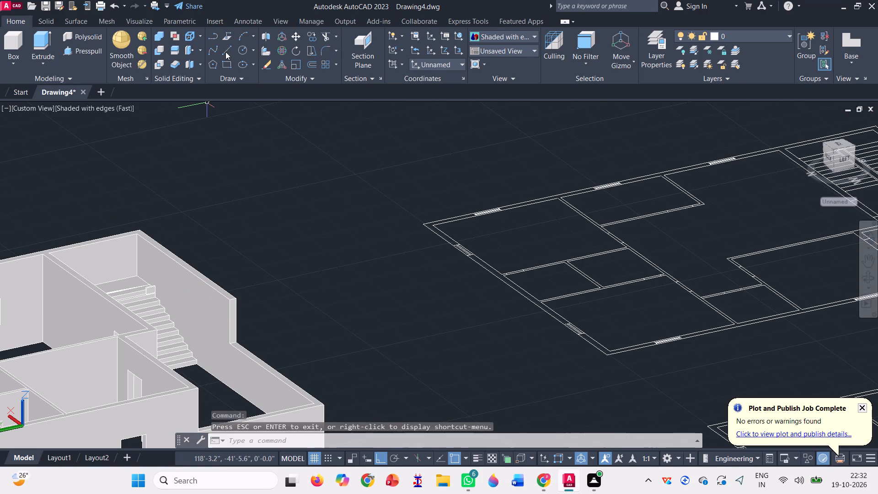
pyautogui.click(225, 52)
pyautogui.scroll(3, 192, 359)
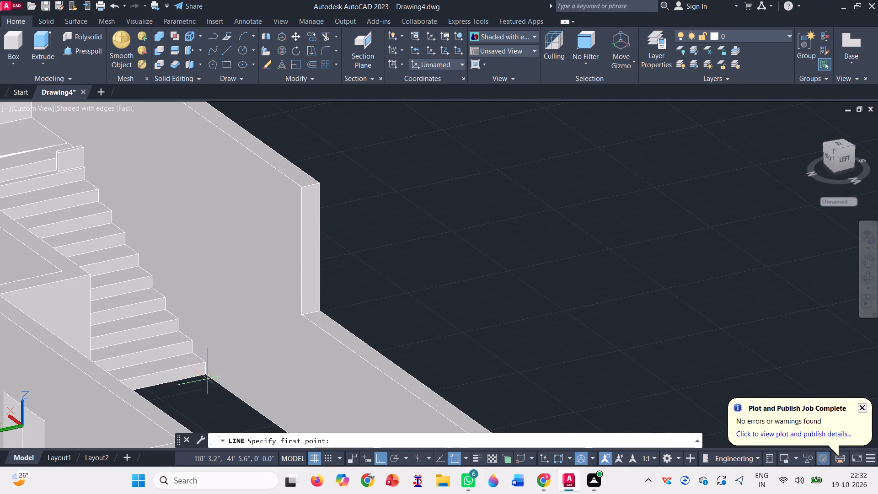
pyautogui.click(220, 383)
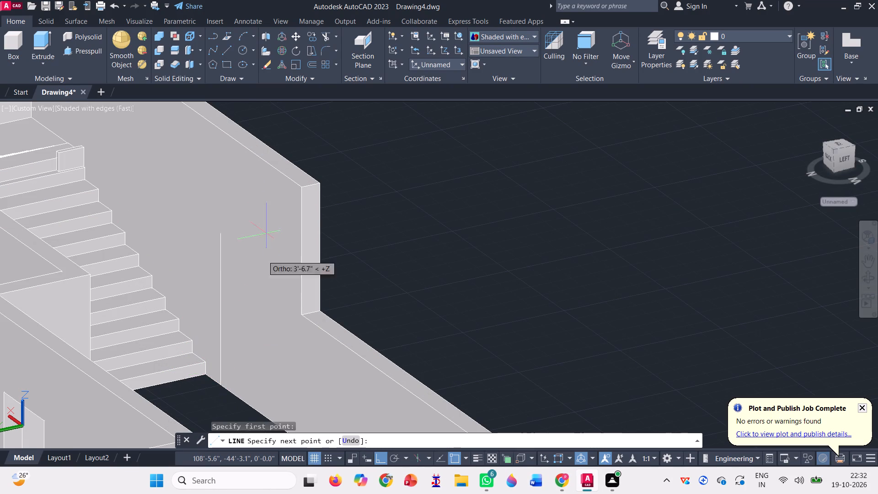
pyautogui.click(224, 131)
pyautogui.press('c')
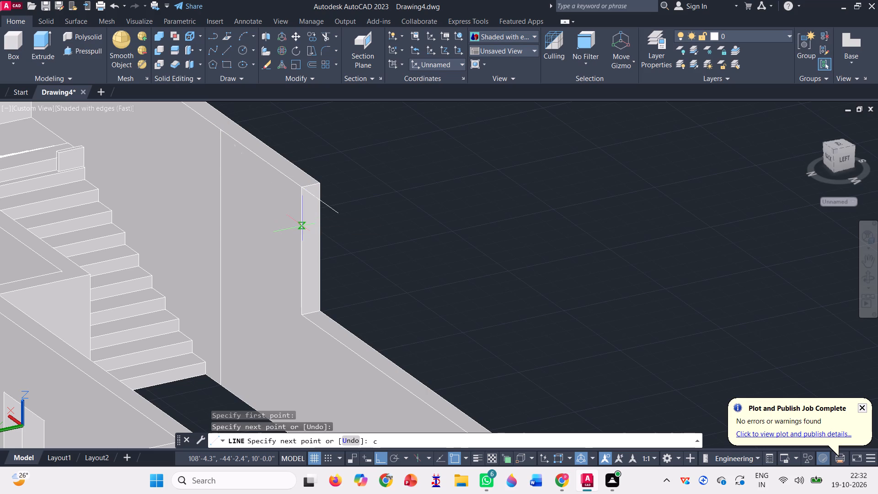
pyautogui.press('BackSpace')
pyautogui.press('space')
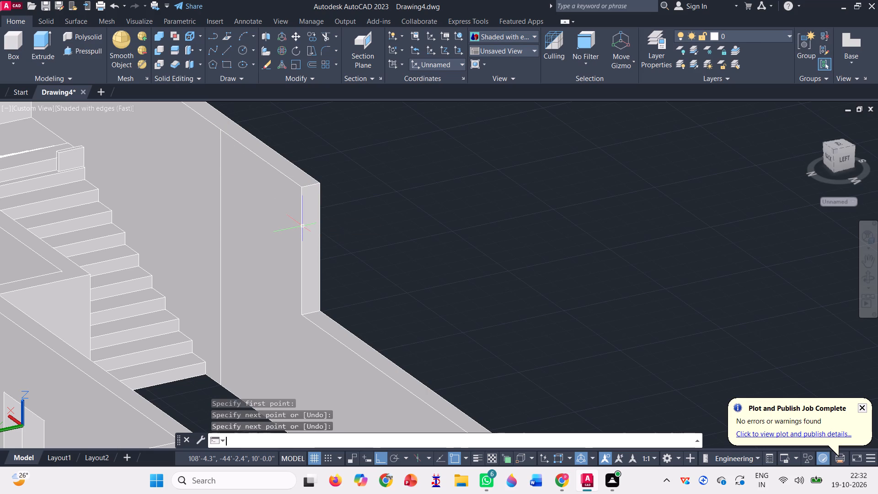
# Presspull the stair wall's end face back to the vertical line beside the bottom step.
pyautogui.click(78, 52)
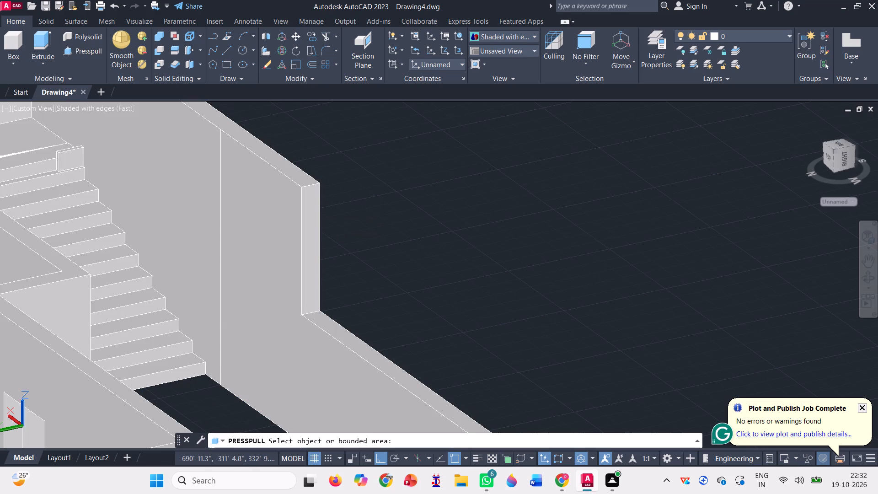
pyautogui.click(309, 228)
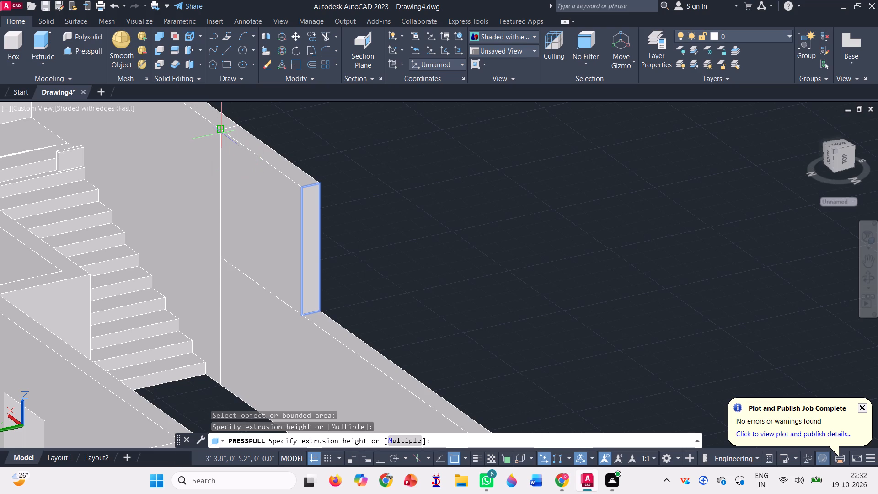
pyautogui.click(221, 132)
pyautogui.scroll(-2, 243, 173)
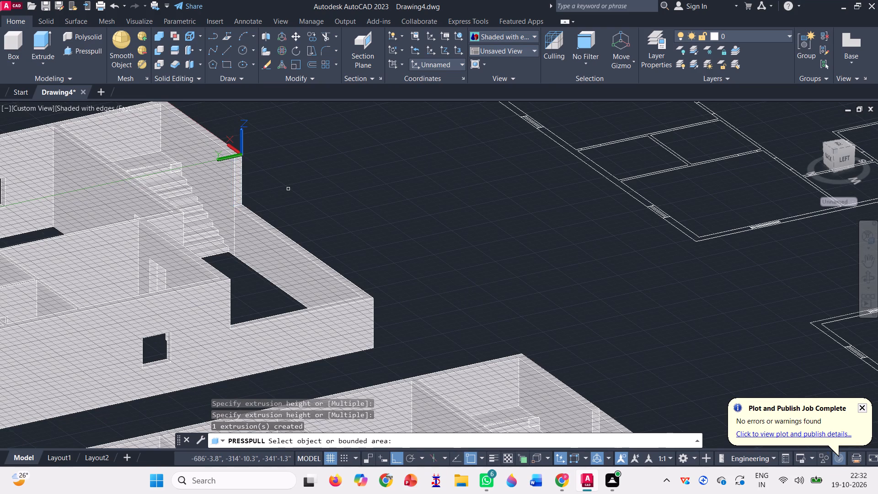
pyautogui.press('Escape')
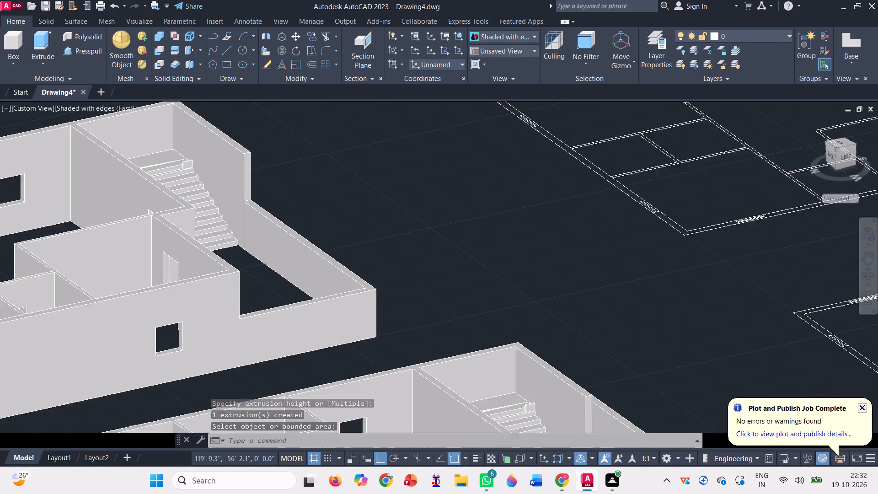
# Create a box slab over the house model with the shorter stair wall cutout, between opposite top wall corners, with height -0'6".
pyautogui.click(874, 276)
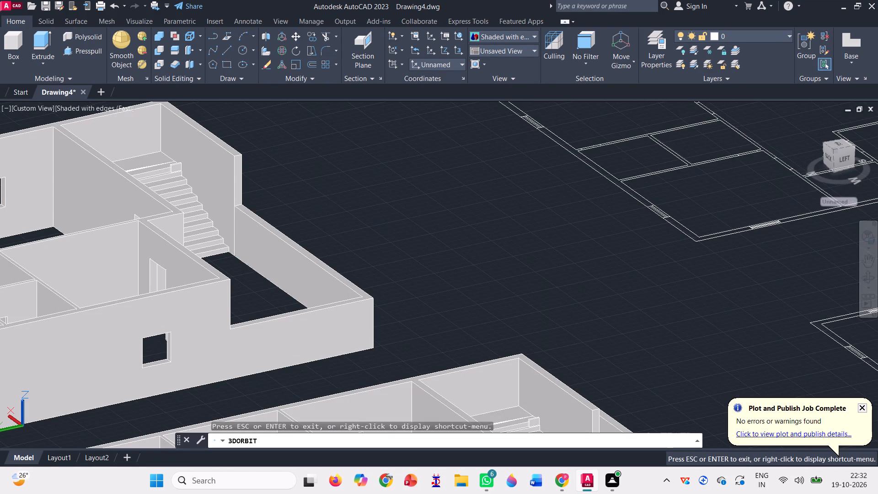
pyautogui.moveTo(594, 327); pyautogui.dragTo(468, 345)
pyautogui.scroll(-11, 468, 307)
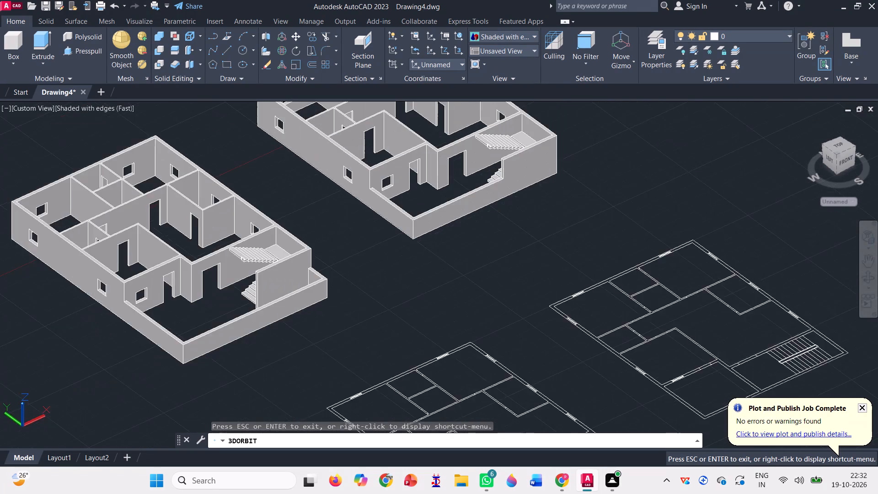
pyautogui.scroll(-4, 489, 274)
pyautogui.moveTo(476, 298); pyautogui.dragTo(476, 285)
pyautogui.scroll(3, 455, 149)
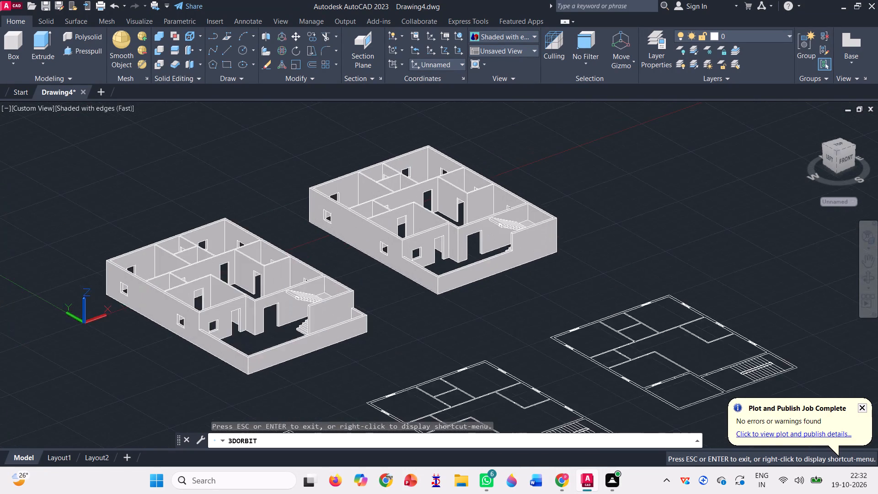
pyautogui.scroll(3, 444, 158)
pyautogui.press('Escape')
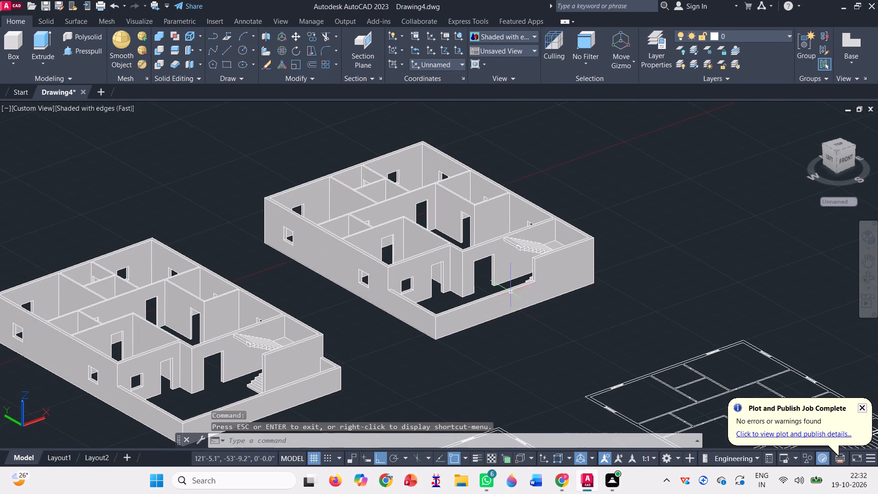
pyautogui.click(10, 38)
pyautogui.scroll(-1, 482, 292)
pyautogui.scroll(3, 212, 282)
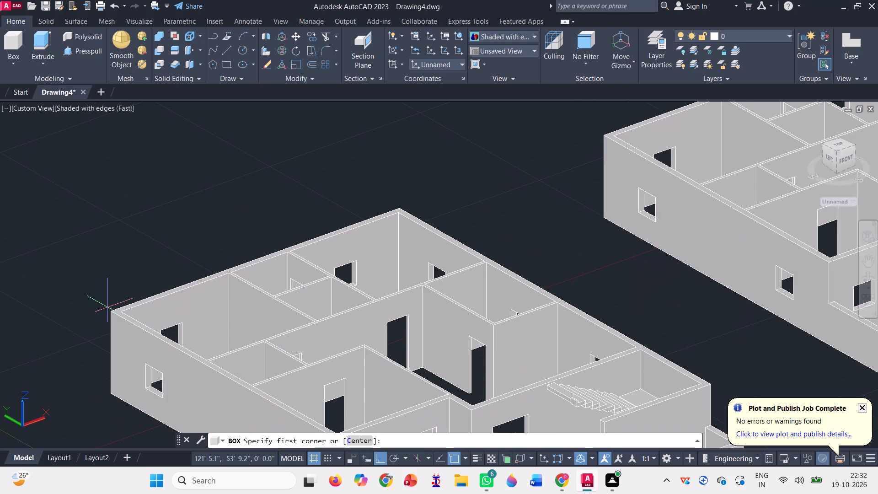
pyautogui.click(111, 309)
pyautogui.scroll(-2, 151, 252)
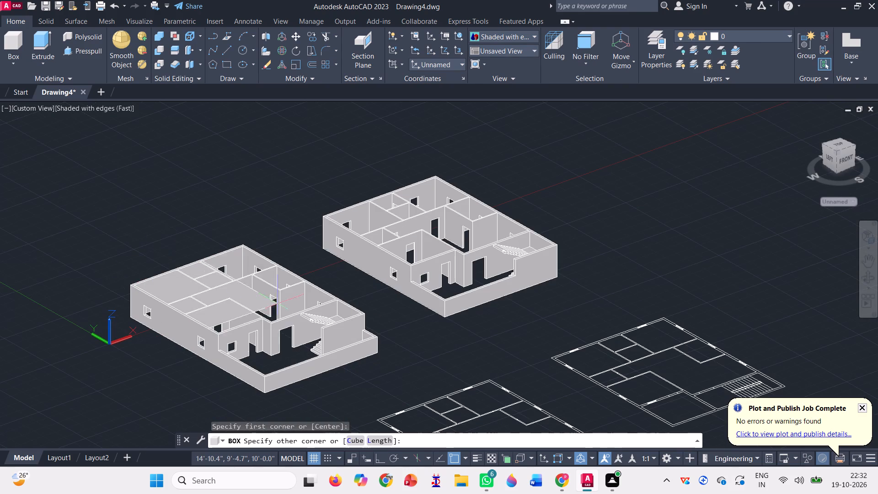
pyautogui.scroll(4, 369, 323)
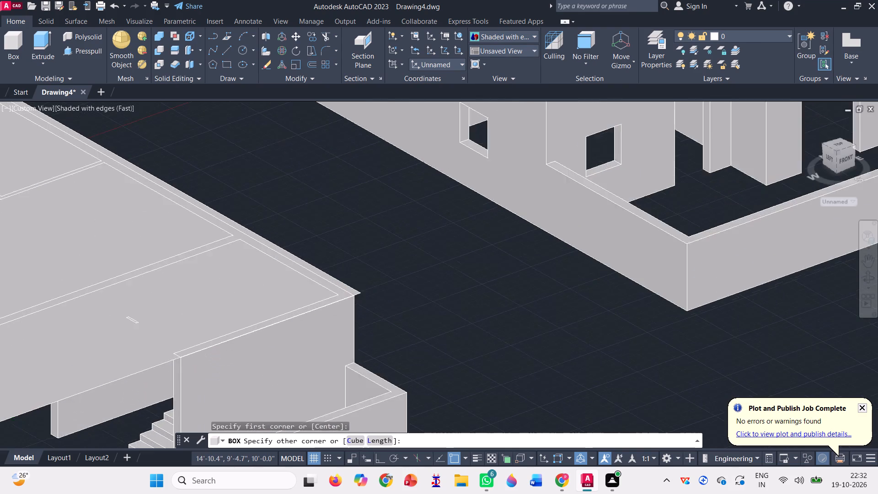
pyautogui.scroll(1, 360, 293)
pyautogui.scroll(-2, 351, 306)
pyautogui.scroll(2, 350, 301)
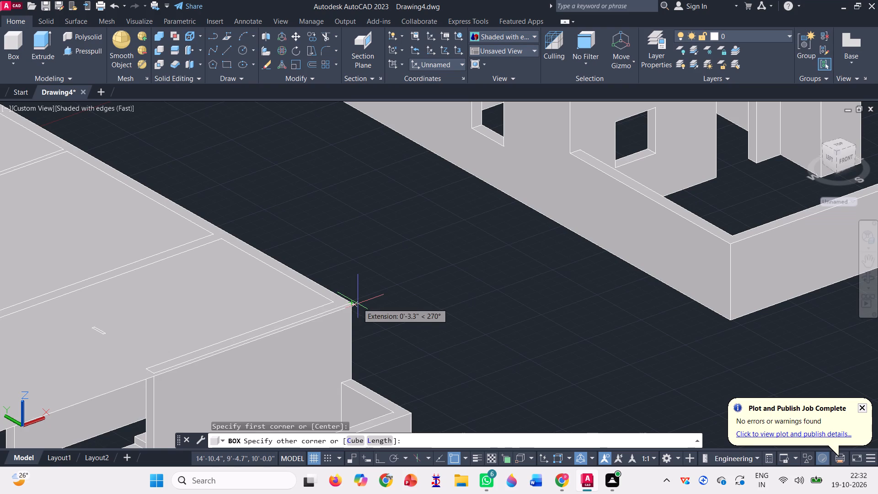
pyautogui.scroll(-2, 355, 303)
pyautogui.scroll(3, 352, 302)
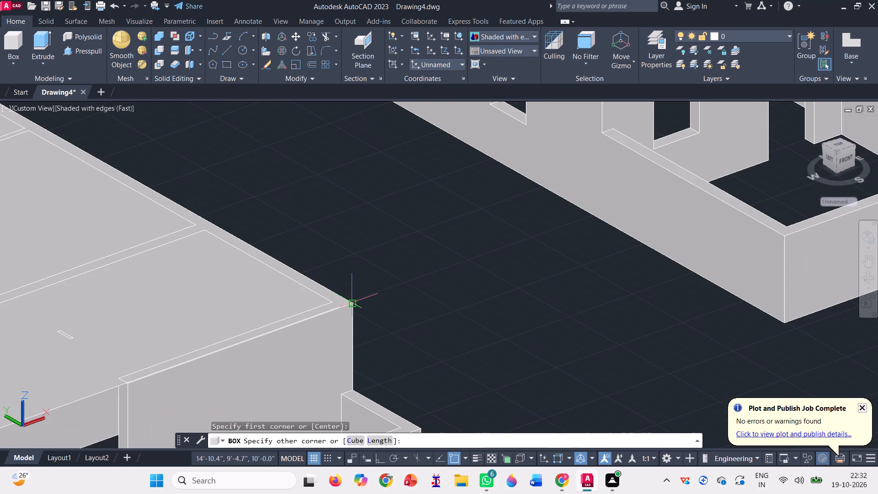
pyautogui.click(352, 302)
pyautogui.scroll(-2, 375, 310)
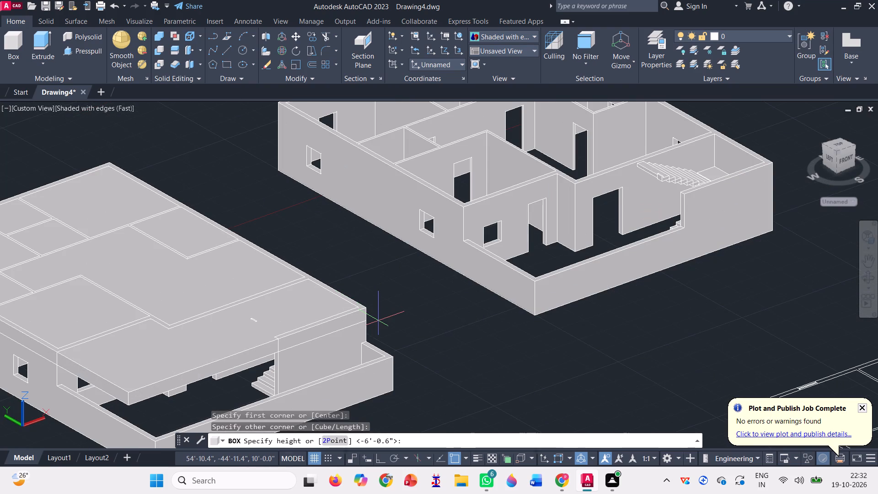
pyautogui.write('-6')
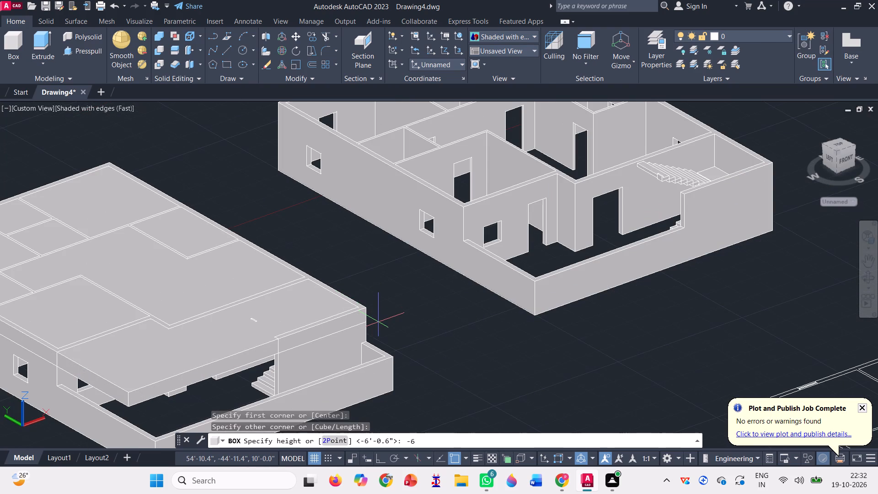
pyautogui.press('BackSpace')
pyautogui.press('0')
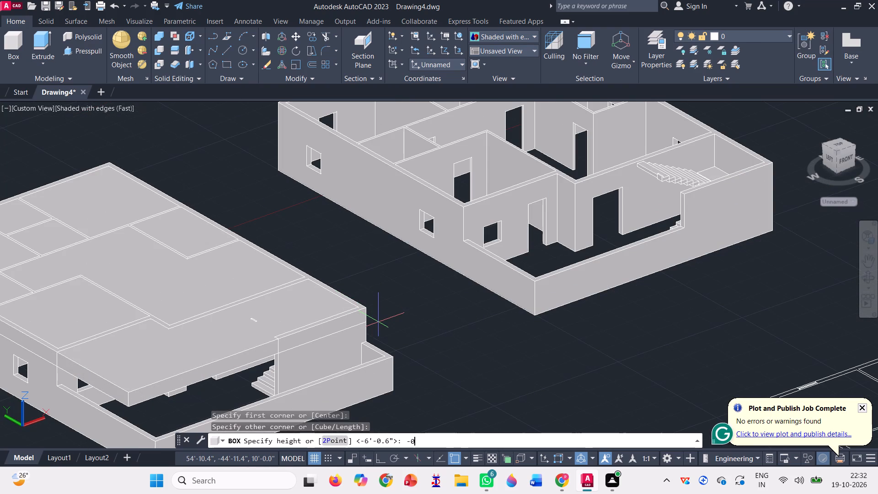
pyautogui.press("'")
pyautogui.write('6"')
pyautogui.press('Return')
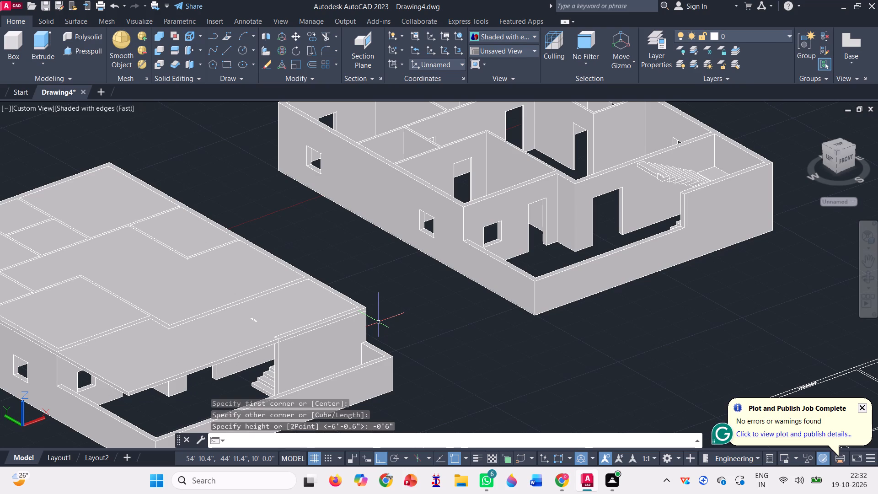
# Draw connected lines from the bottom step's corner up to the slab top and across it between the stairwell's two wall lines.
pyautogui.scroll(-1, 397, 276)
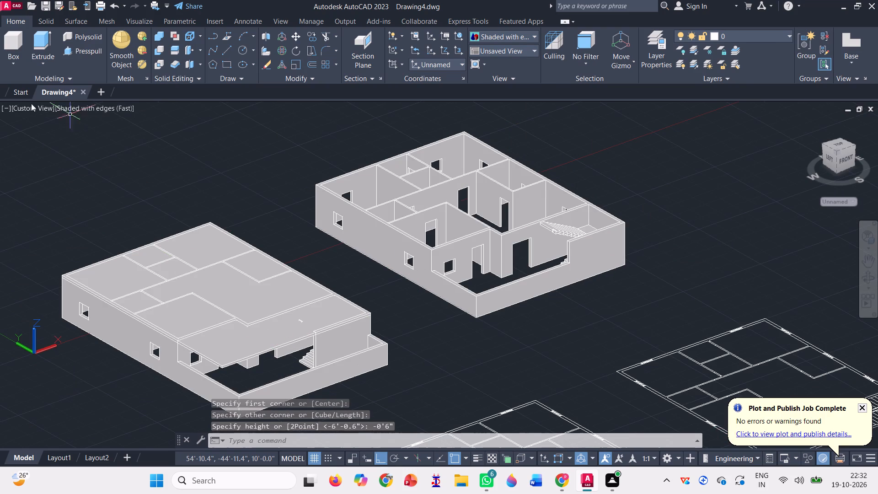
pyautogui.click(233, 49)
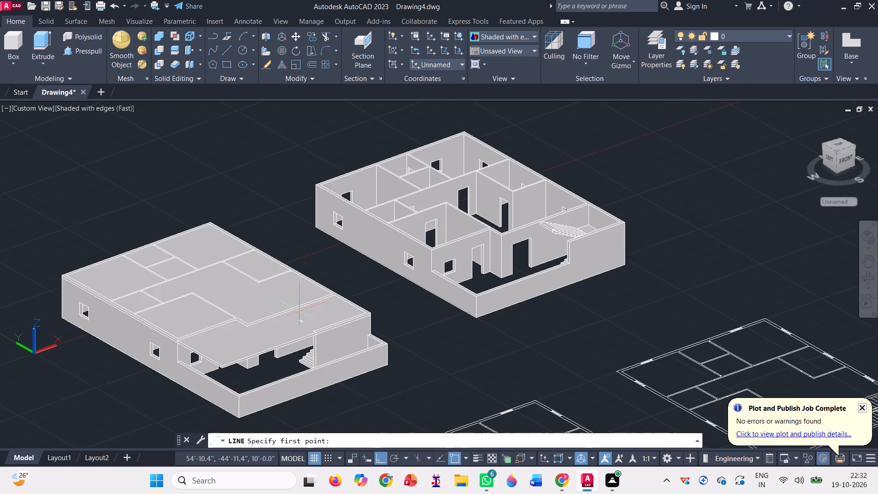
pyautogui.scroll(3, 301, 331)
pyautogui.scroll(3, 309, 293)
pyautogui.scroll(-2, 308, 318)
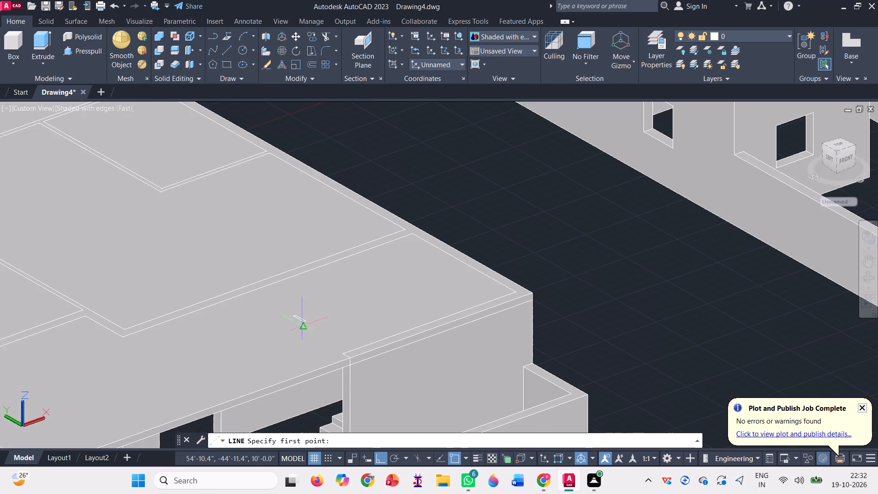
pyautogui.scroll(3, 287, 305)
pyautogui.scroll(-2, 413, 333)
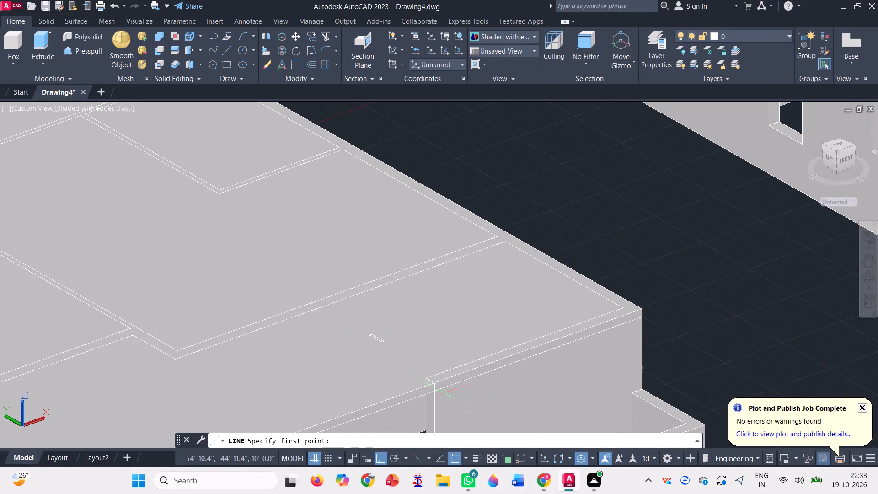
pyautogui.scroll(-2, 409, 334)
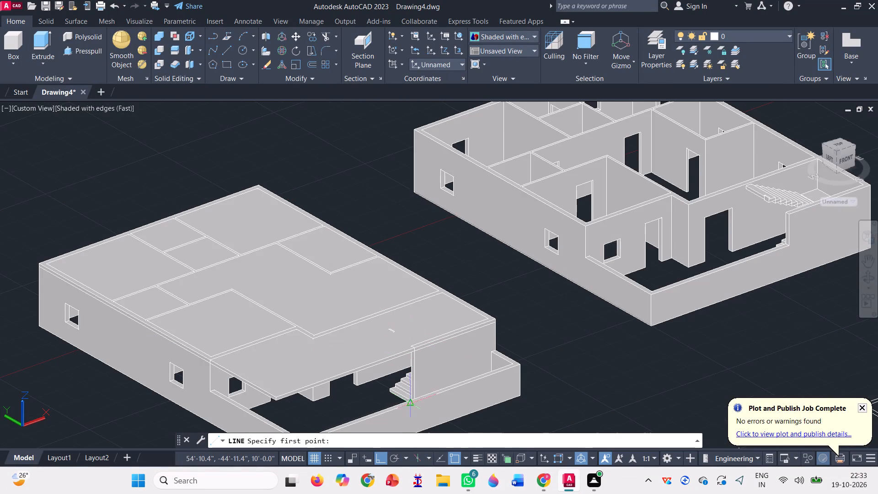
pyautogui.scroll(3, 407, 403)
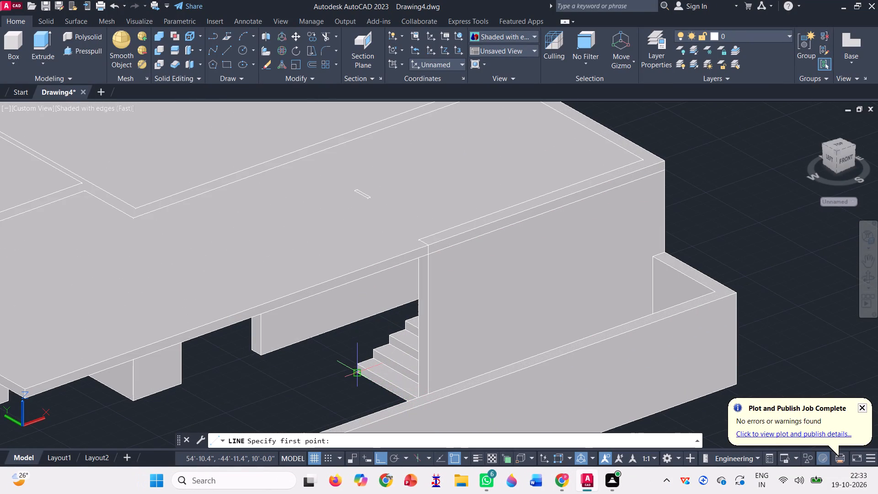
pyautogui.click(355, 371)
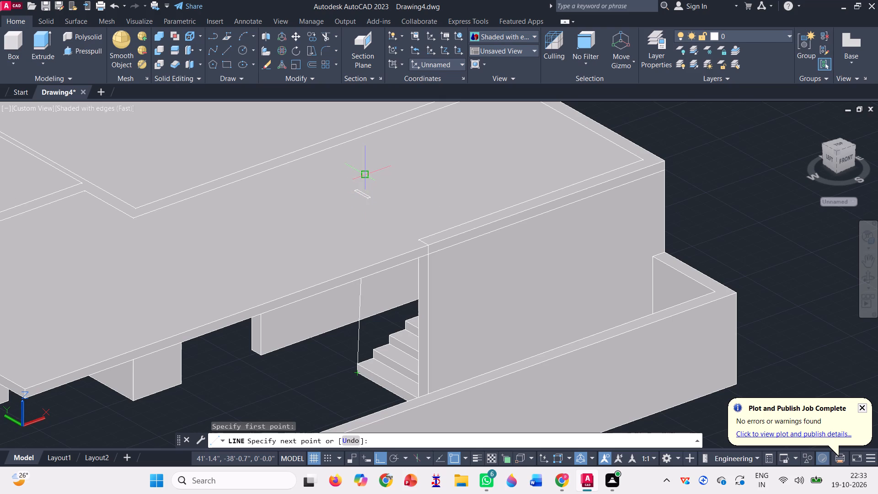
pyautogui.scroll(3, 357, 182)
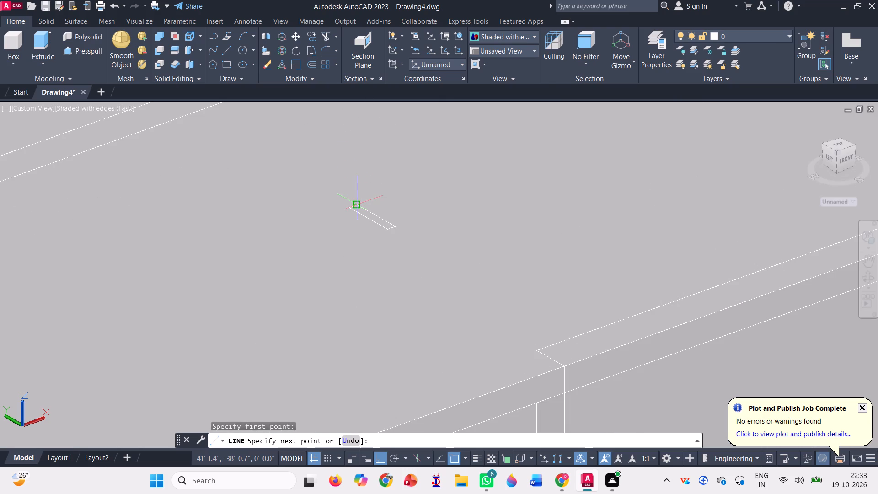
pyautogui.click(354, 202)
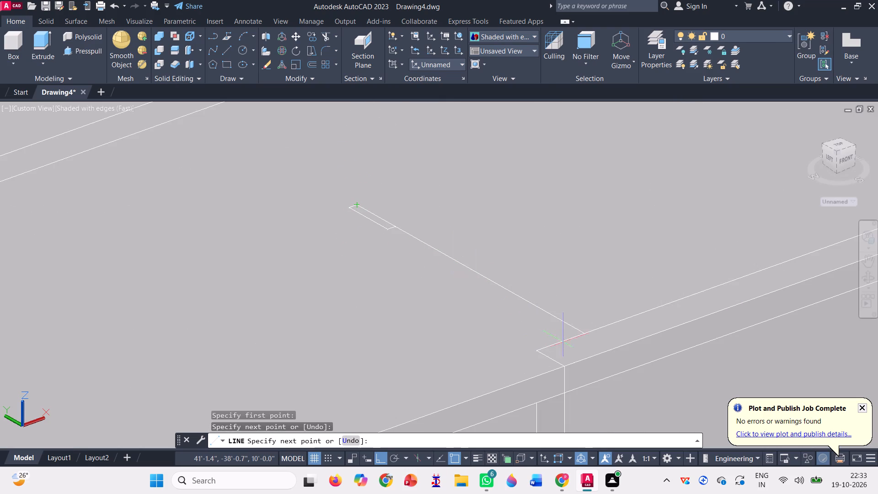
pyautogui.click(586, 333)
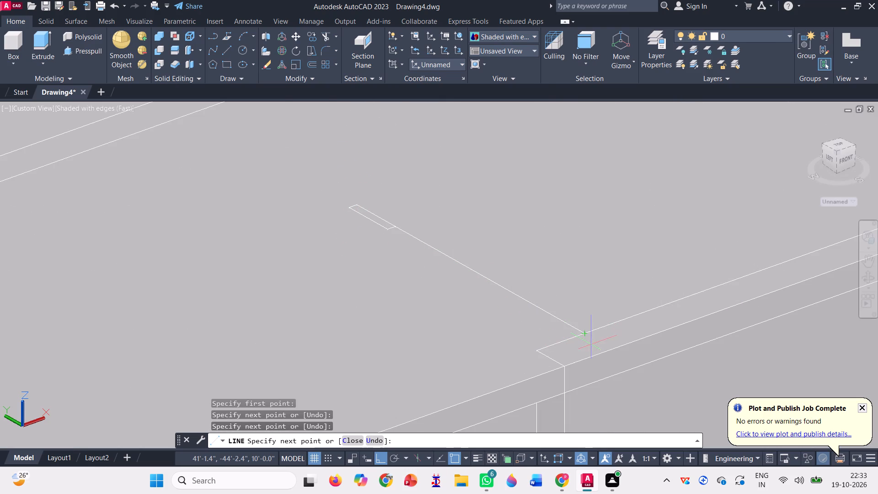
pyautogui.scroll(-2, 594, 355)
pyautogui.scroll(2, 457, 259)
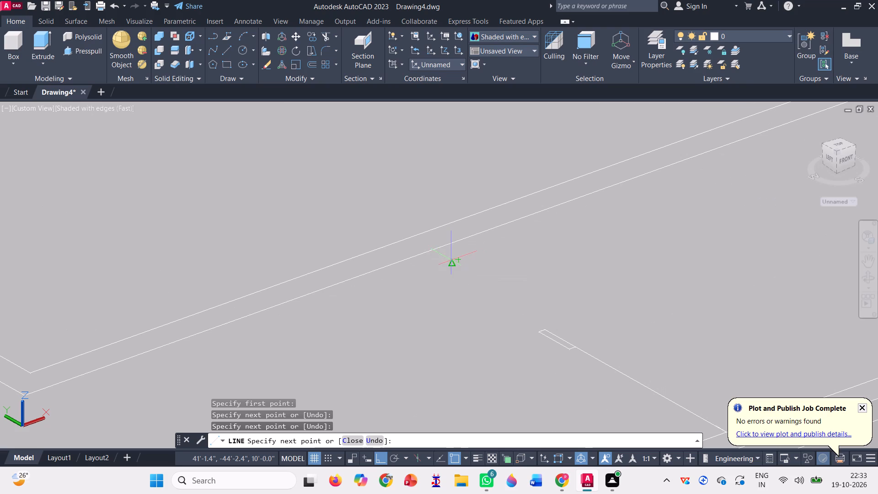
pyautogui.click(417, 255)
pyautogui.scroll(-1, 363, 304)
pyautogui.press('space')
pyautogui.scroll(-1, 367, 317)
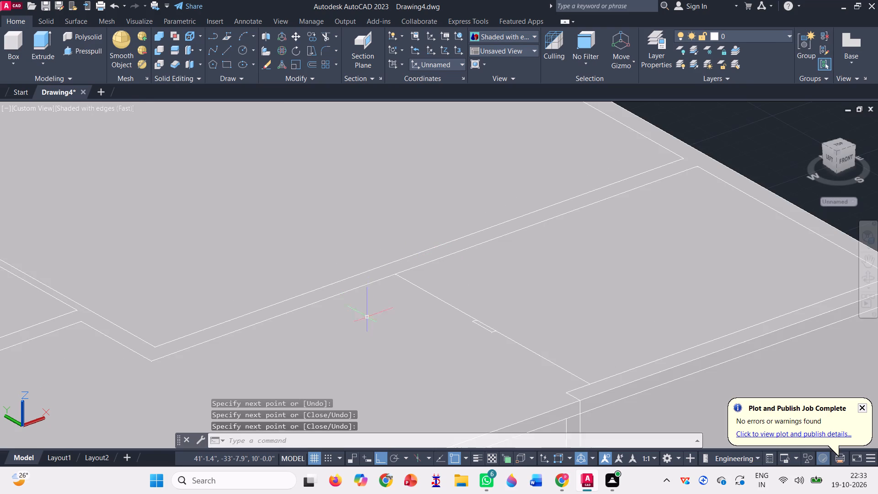
pyautogui.scroll(-1, 367, 317)
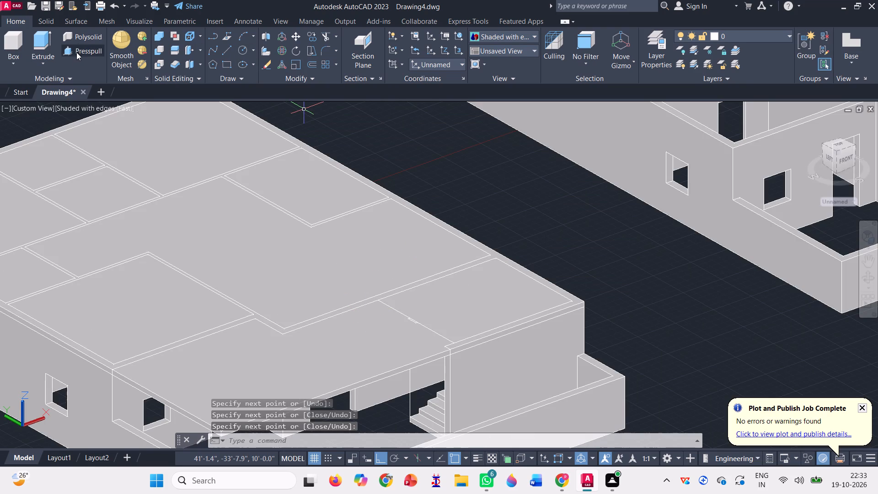
# Presspull the bounded stairwell area down through the slab to cut the stair opening.
pyautogui.click(76, 50)
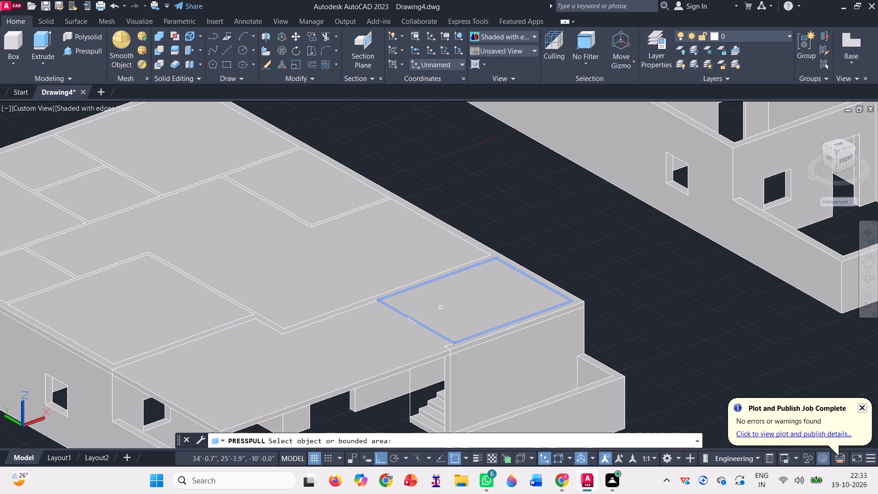
pyautogui.click(445, 306)
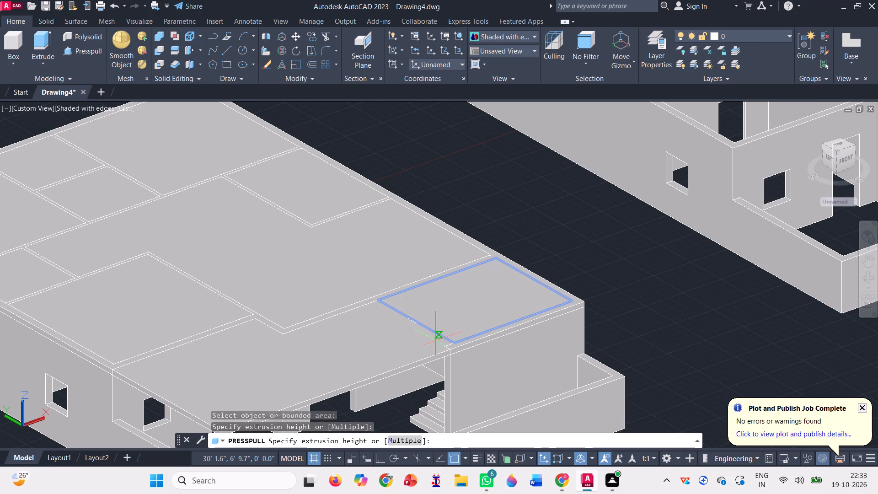
pyautogui.click(435, 340)
pyautogui.scroll(6, 407, 328)
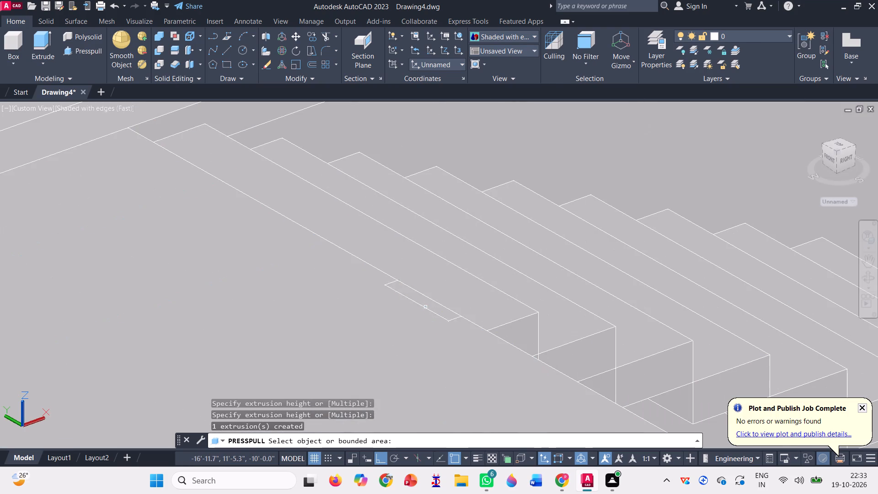
pyautogui.press('`')
pyautogui.press('Escape')
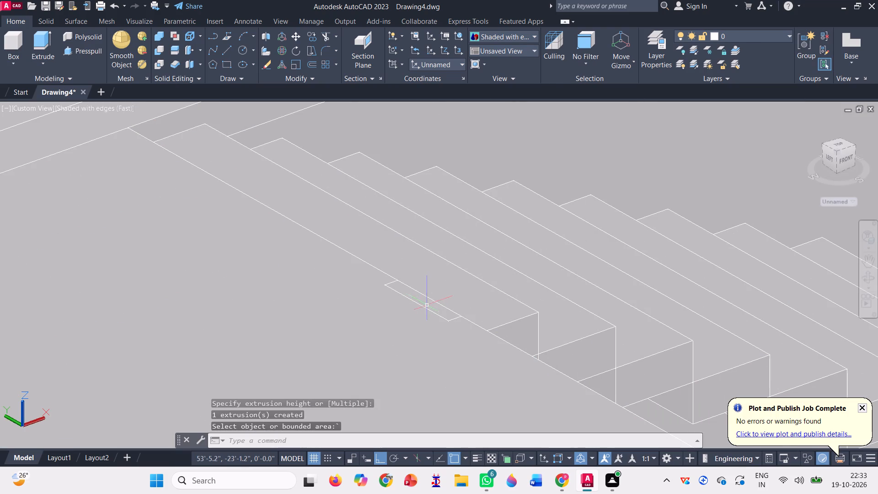
pyautogui.scroll(-1, 428, 292)
pyautogui.scroll(2, 428, 299)
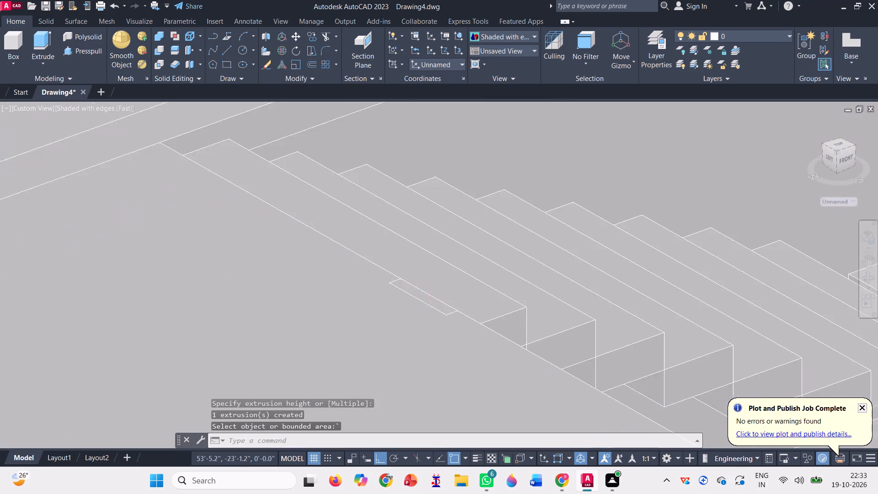
pyautogui.scroll(-4, 430, 295)
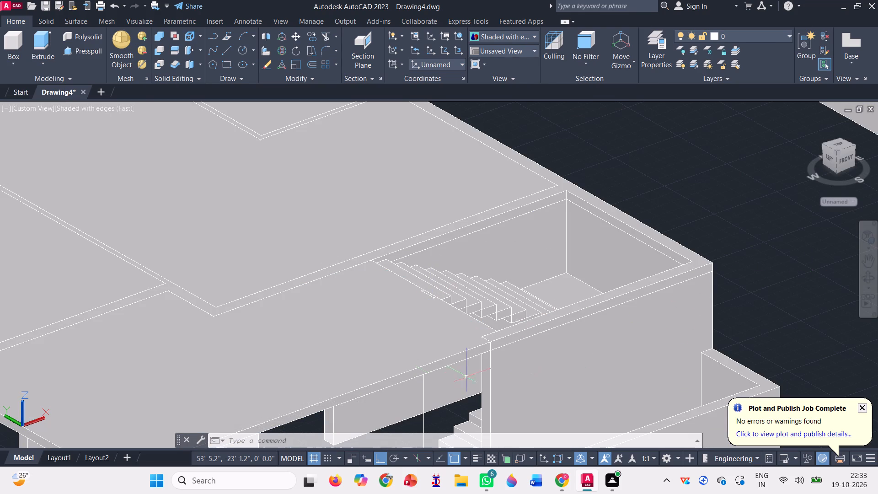
pyautogui.click(82, 51)
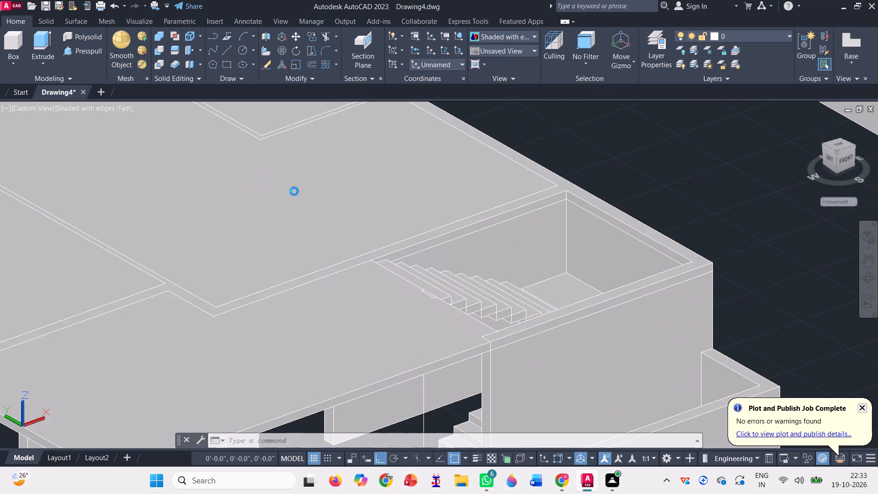
pyautogui.press('Escape')
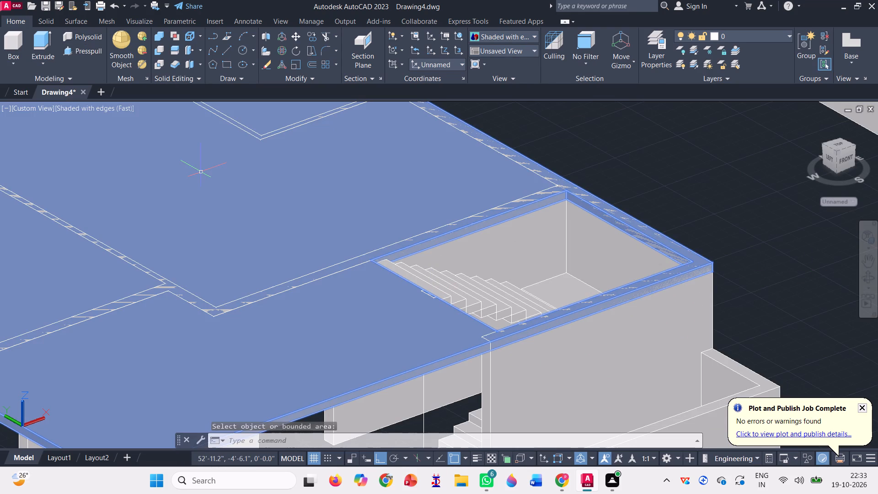
# Move the slab up by its own thickness, from its bottom corner to its top corner, onto the walls.
pyautogui.click(299, 38)
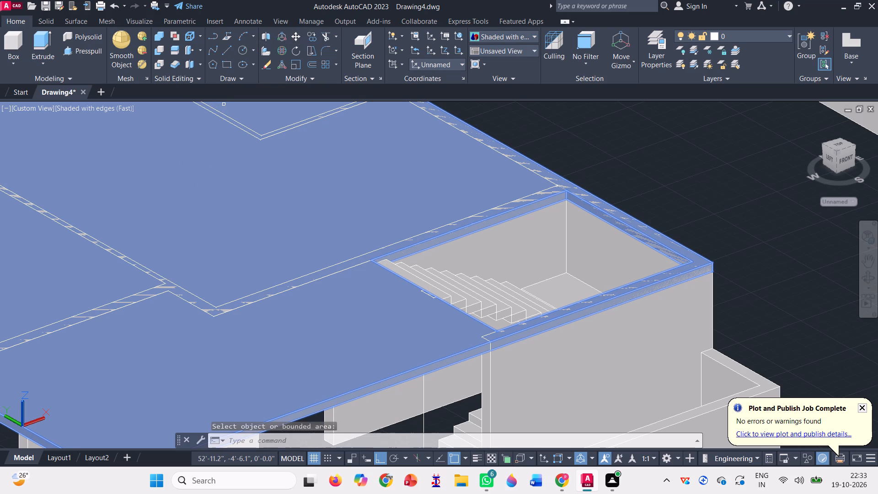
pyautogui.scroll(-2, 547, 260)
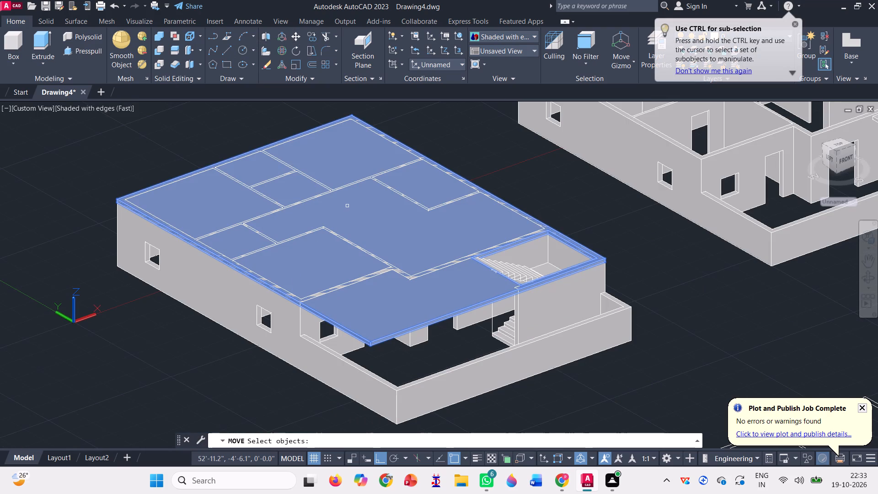
pyautogui.click(347, 205)
pyautogui.press('space')
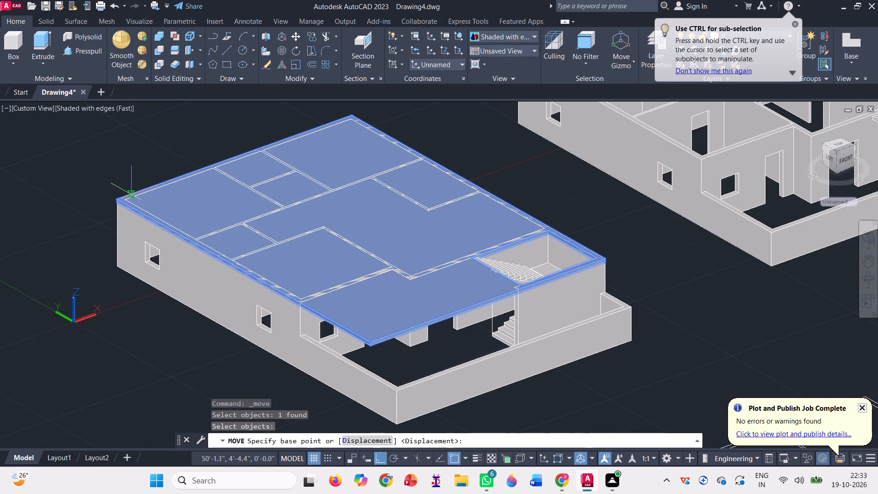
pyautogui.scroll(3, 134, 194)
pyautogui.scroll(3, 85, 206)
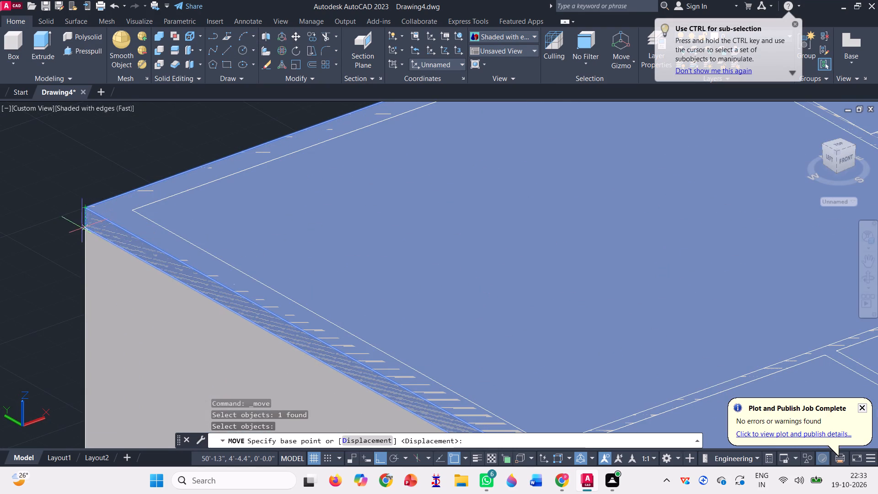
pyautogui.click(86, 225)
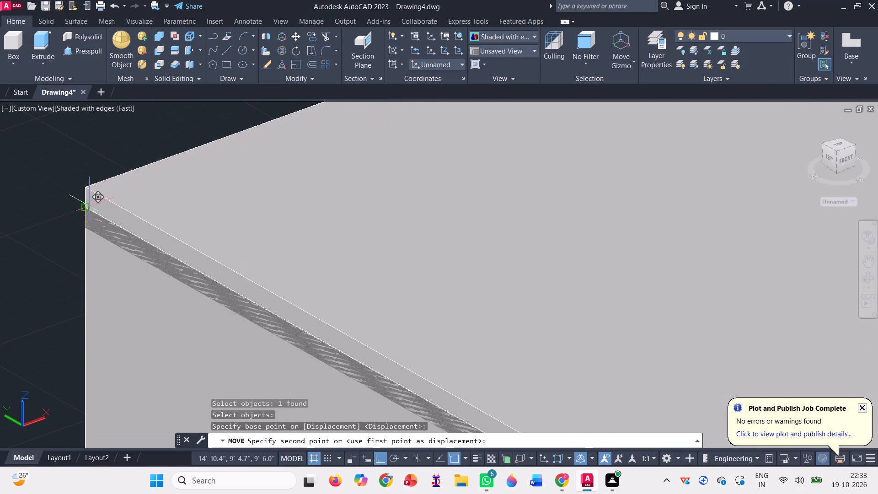
pyautogui.click(85, 205)
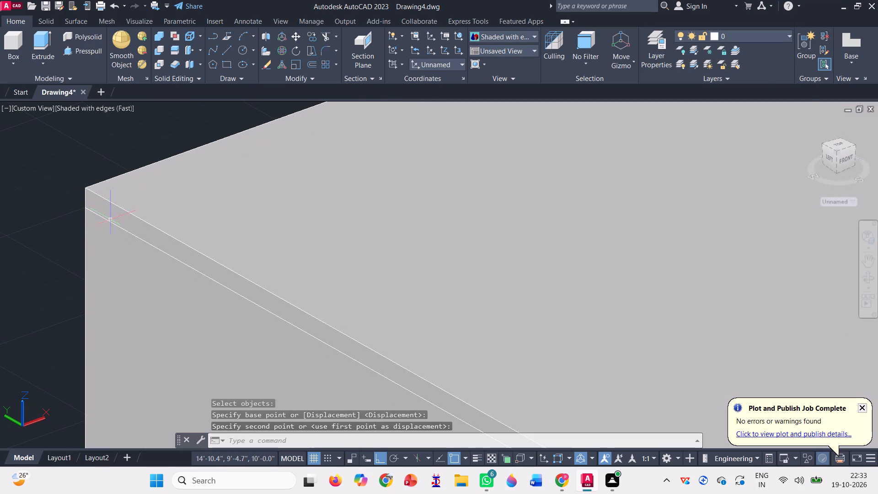
# Copy the slab with the stair opening onto the second house model, aligned to the matching top wall corner.
pyautogui.scroll(-6, 134, 199)
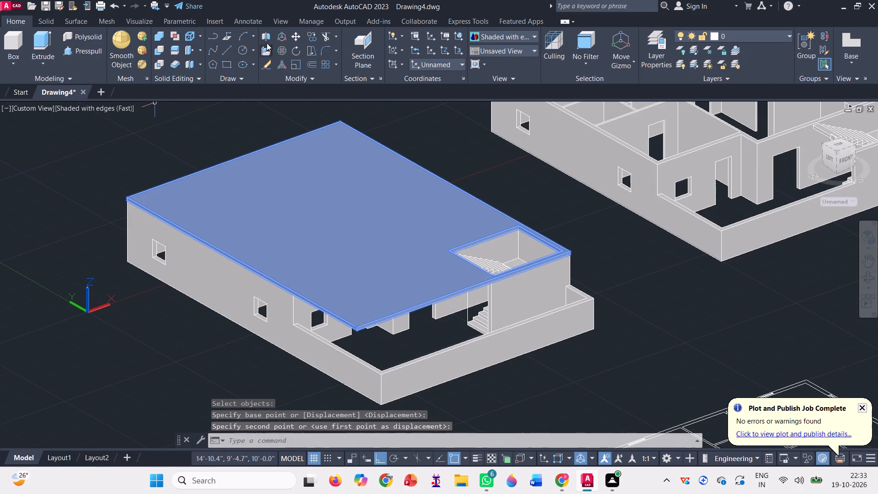
pyautogui.click(312, 37)
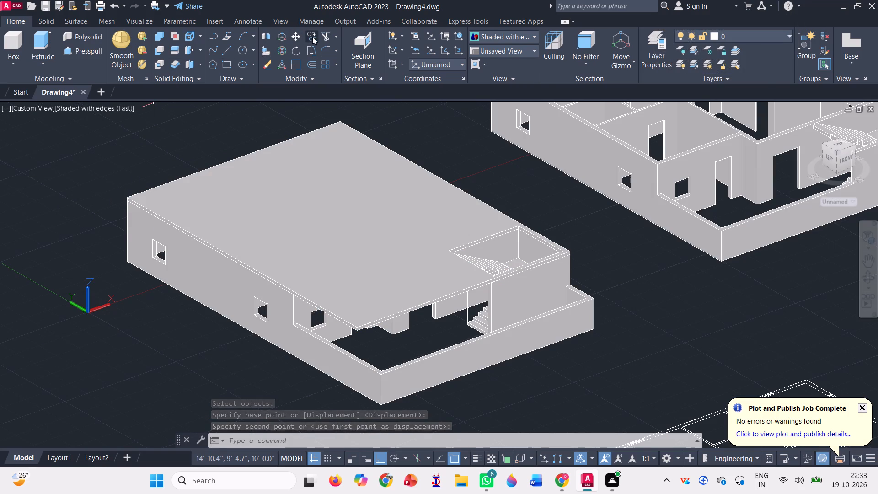
pyautogui.click(350, 311)
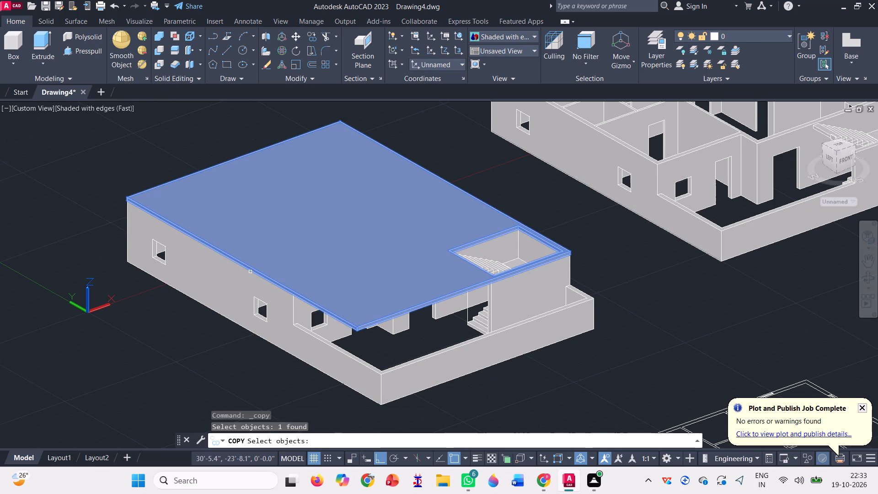
pyautogui.press('space')
pyautogui.scroll(4, 102, 188)
pyautogui.scroll(1, 173, 231)
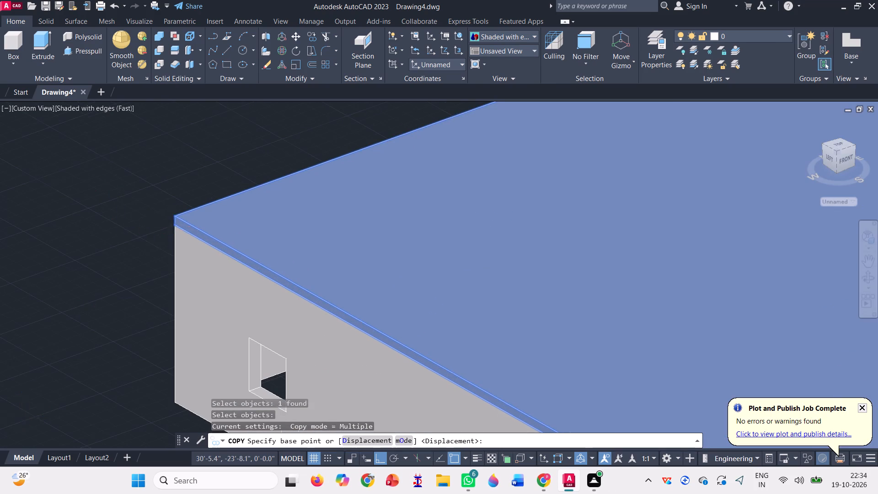
pyautogui.scroll(2, 173, 231)
pyautogui.click(180, 212)
pyautogui.scroll(-7, 121, 251)
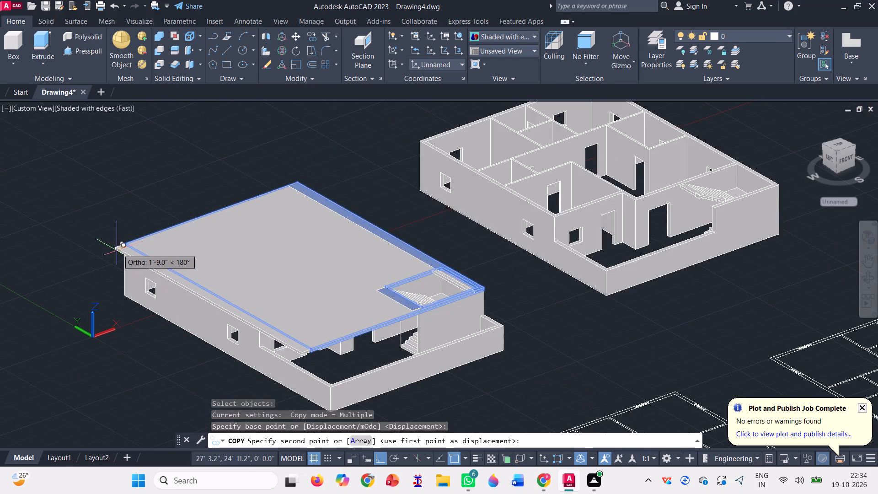
pyautogui.scroll(4, 440, 141)
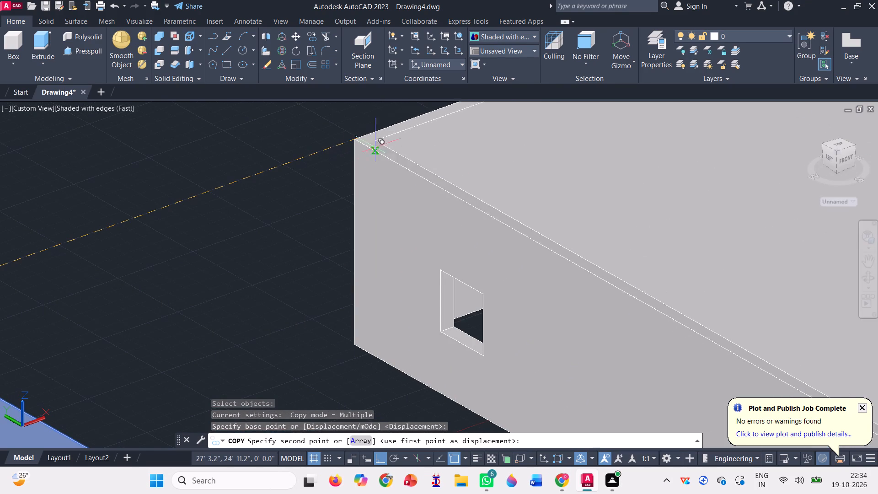
pyautogui.click(355, 141)
pyautogui.scroll(-5, 288, 177)
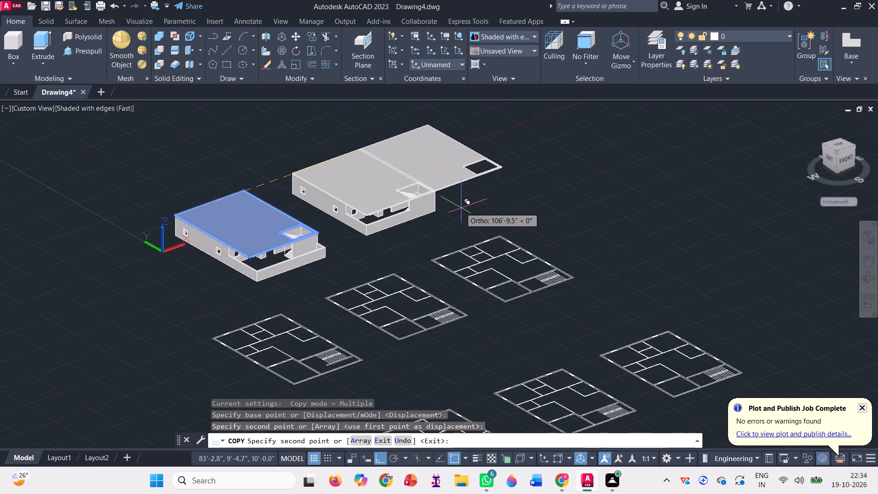
pyautogui.press('Escape')
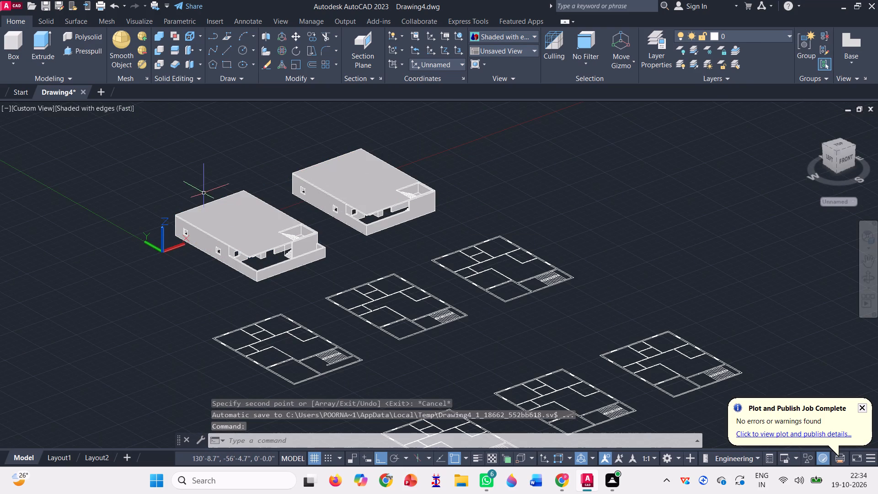
# Draw a box as a floor slab beneath the first house, between its opposite bottom outer corners, with a height of -0'6".
pyautogui.scroll(2, 261, 242)
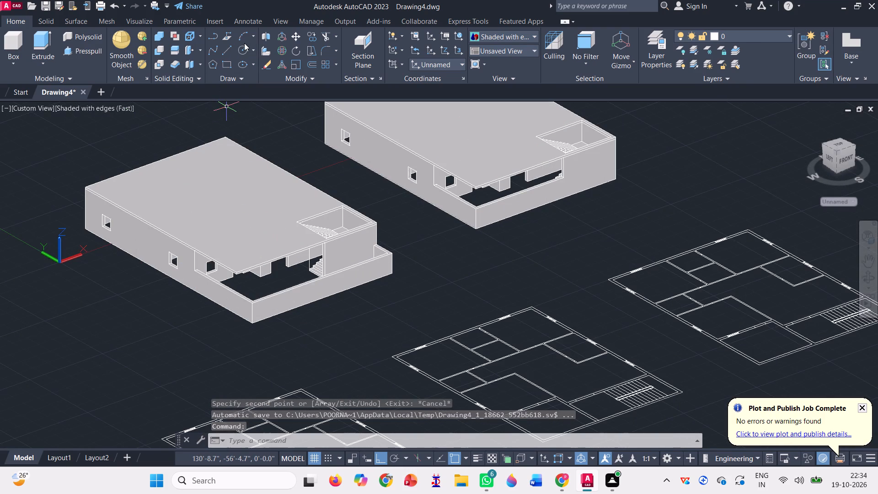
pyautogui.click(10, 33)
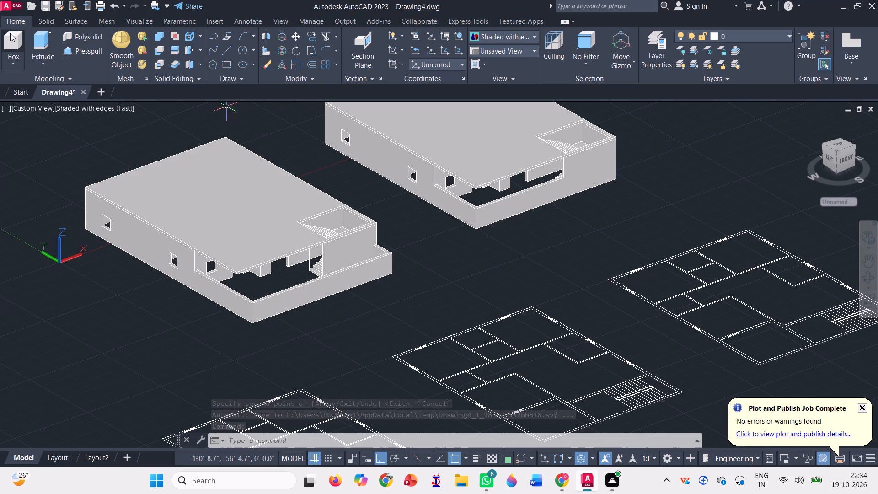
pyautogui.scroll(3, 100, 236)
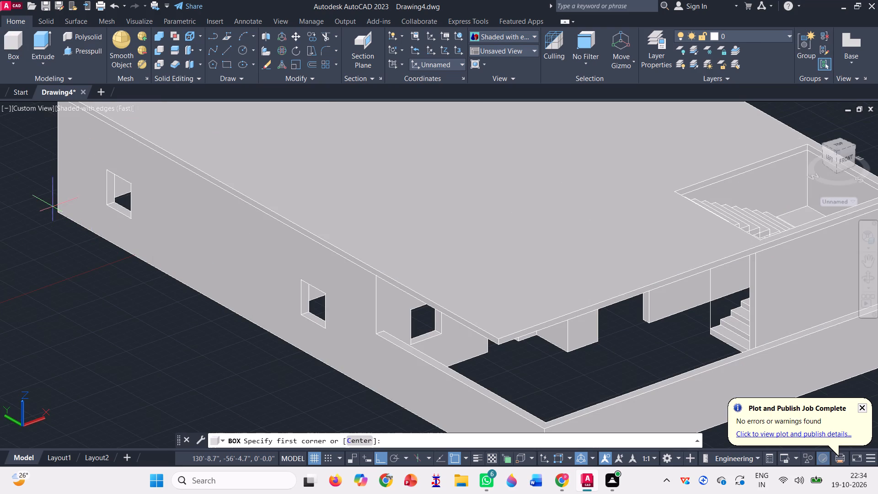
pyautogui.click(59, 211)
pyautogui.scroll(-3, 107, 279)
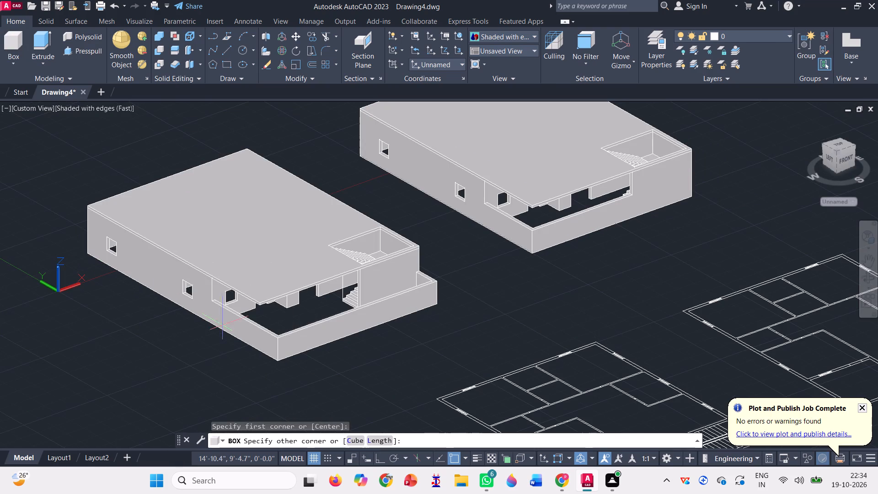
pyautogui.scroll(2, 447, 298)
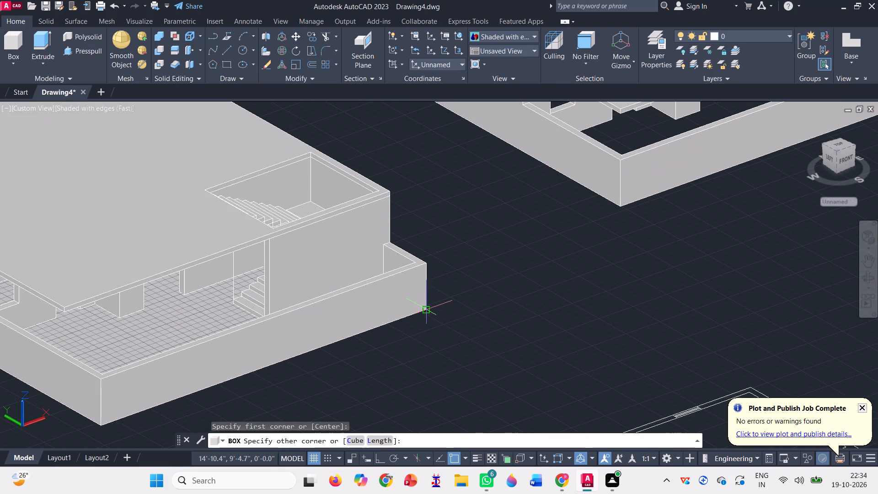
pyautogui.click(428, 307)
pyautogui.scroll(-1, 427, 271)
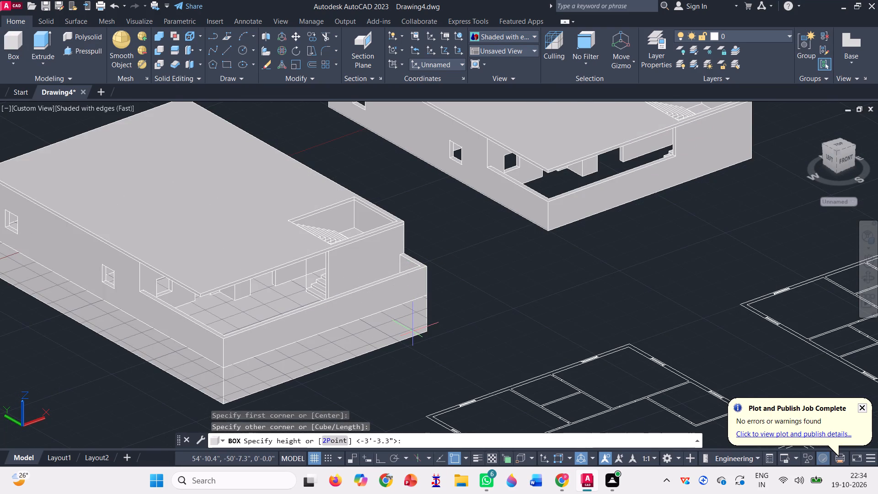
pyautogui.press('-')
pyautogui.write('0\'6"')
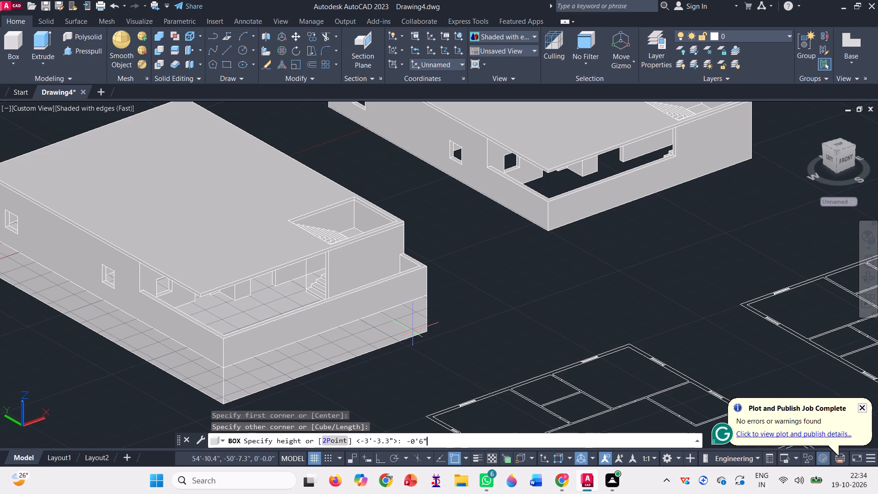
pyautogui.press('Return')
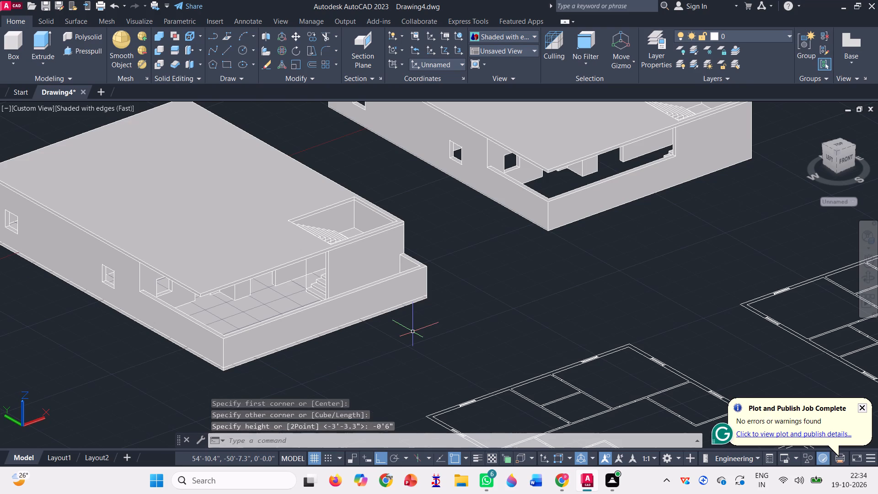
pyautogui.scroll(-1, 457, 196)
pyautogui.scroll(-1, 427, 265)
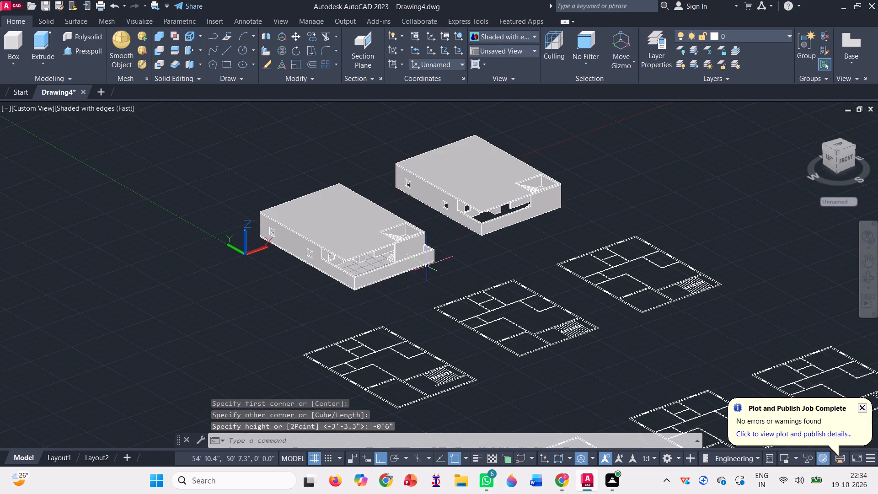
# Draw connected lines across the top of the second house's low front wall near its outer corner and down the outer face to the base.
pyautogui.scroll(1, 574, 182)
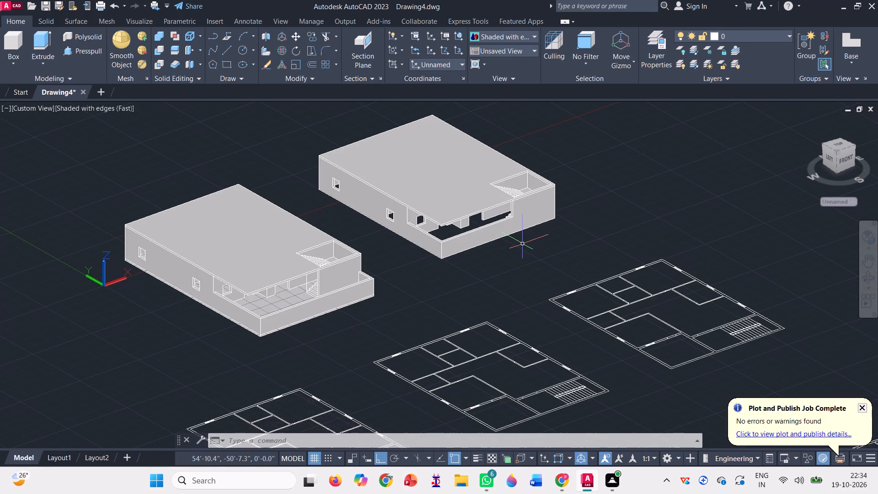
pyautogui.scroll(2, 535, 212)
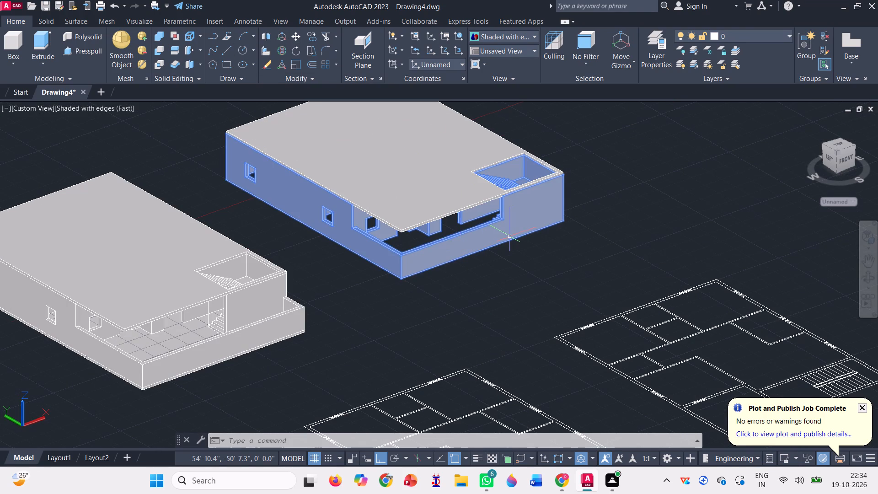
pyautogui.click(224, 51)
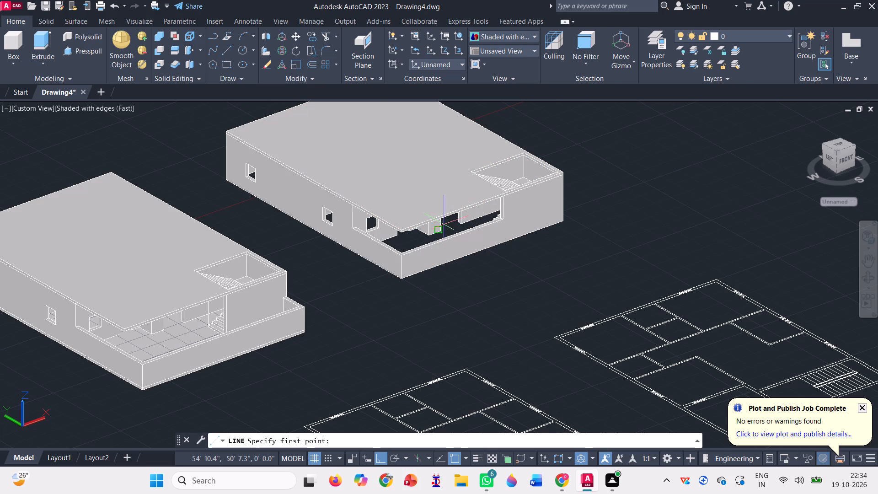
pyautogui.scroll(3, 445, 267)
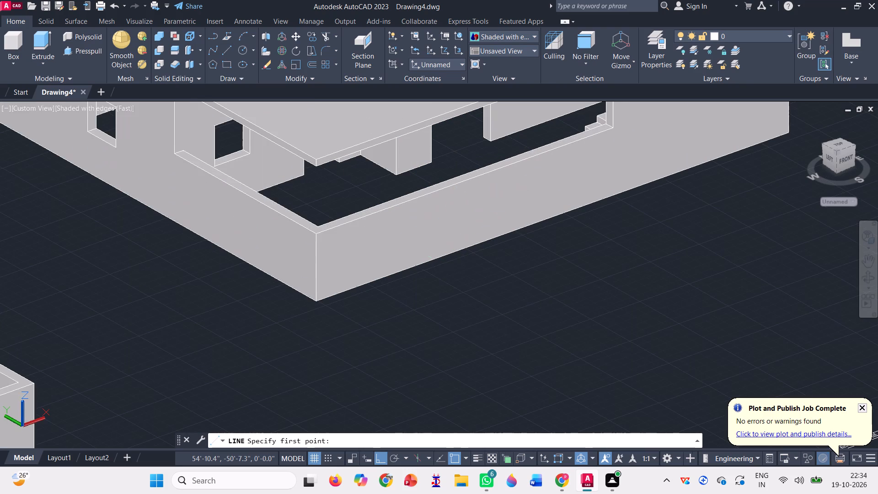
pyautogui.scroll(2, 378, 208)
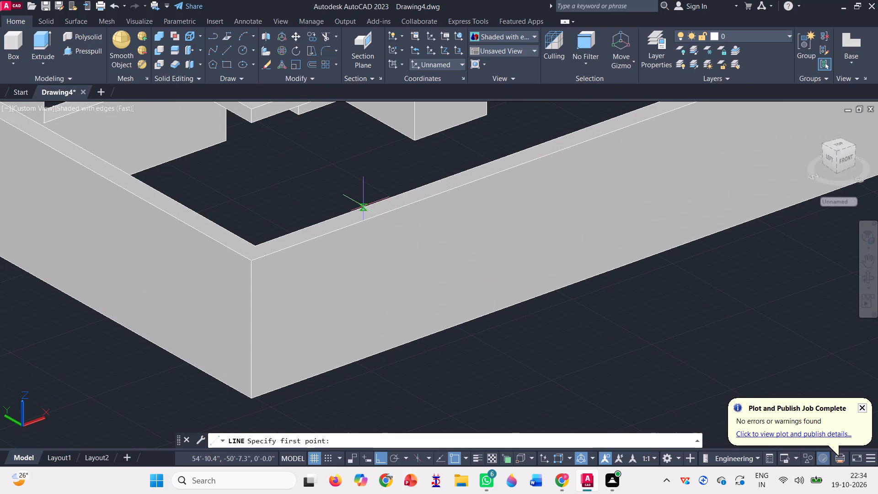
pyautogui.click(364, 205)
pyautogui.click(380, 218)
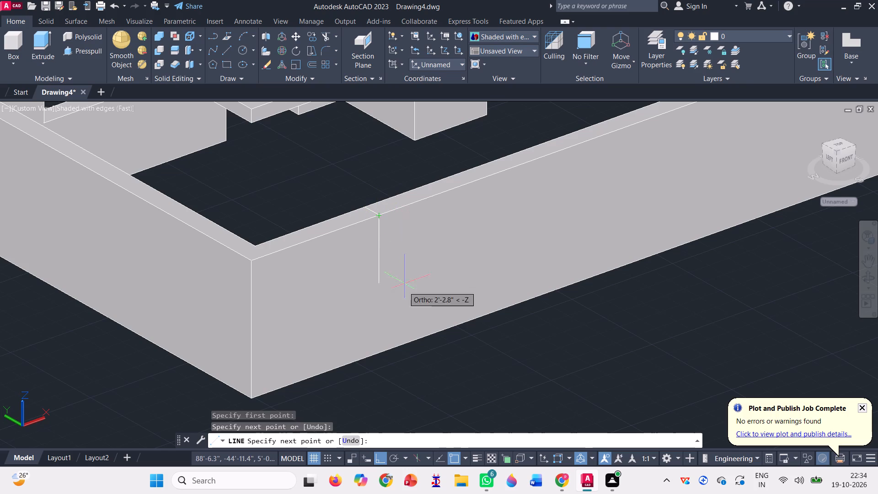
pyautogui.moveTo(379, 349); pyautogui.dragTo(379, 355)
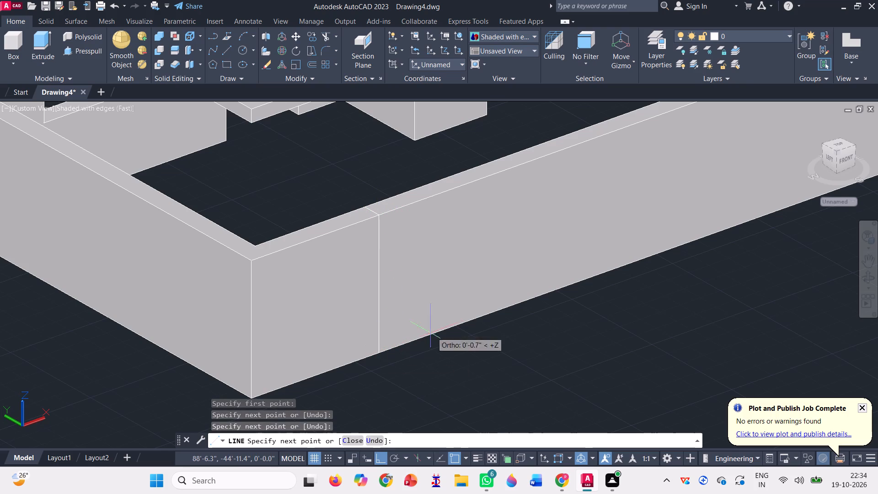
pyautogui.press('space')
# Presspull the top of the low front wall between the drawn line and the stair wall down to the base to remove that section.
pyautogui.scroll(-2, 428, 327)
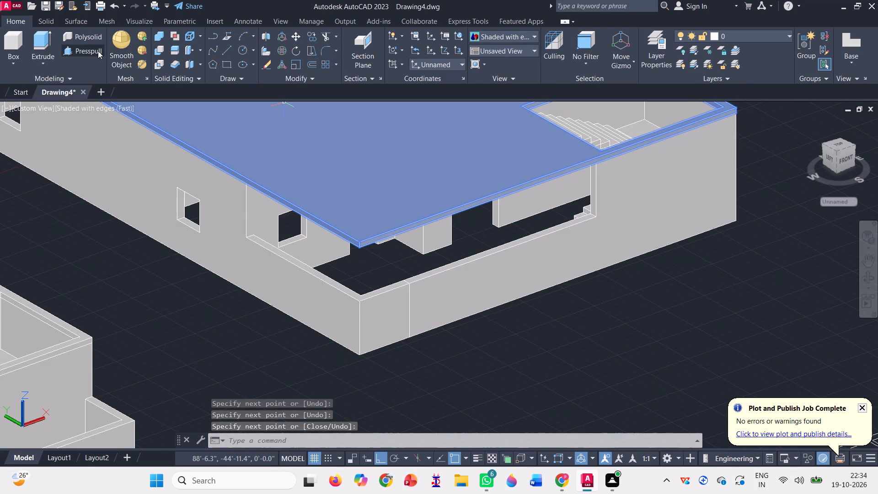
pyautogui.click(98, 51)
pyautogui.scroll(2, 419, 274)
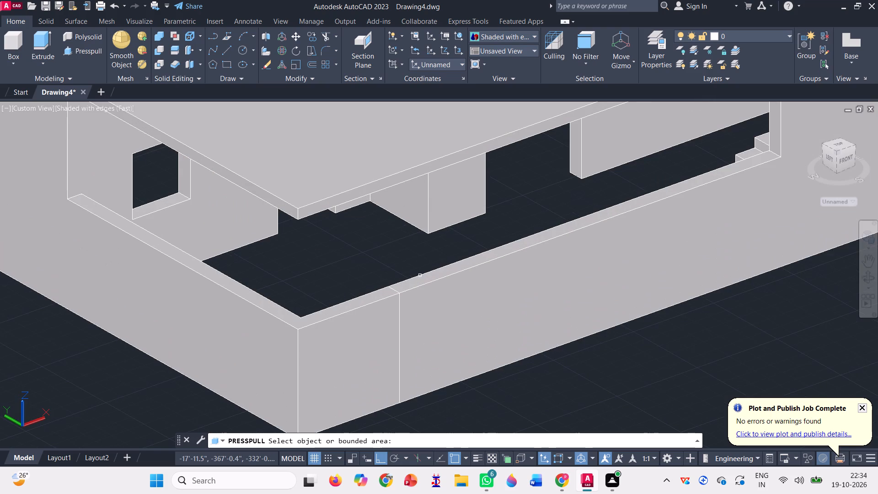
pyautogui.click(413, 285)
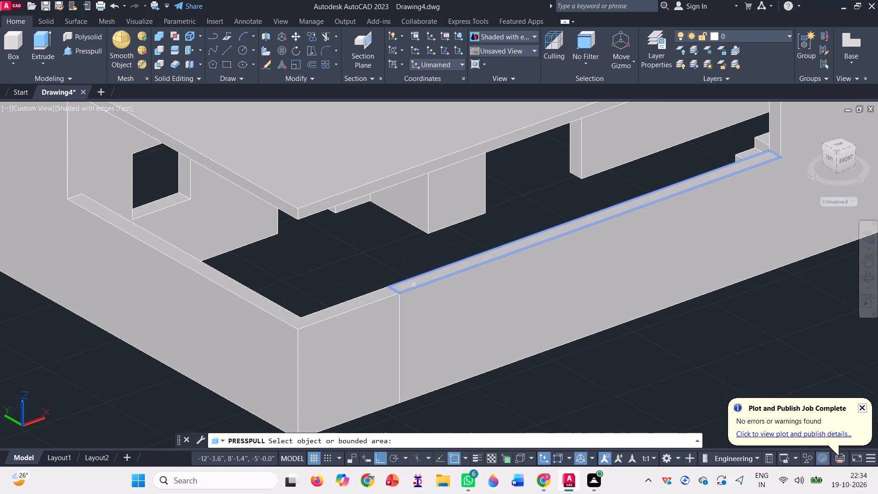
pyautogui.scroll(-1, 412, 279)
pyautogui.click(437, 332)
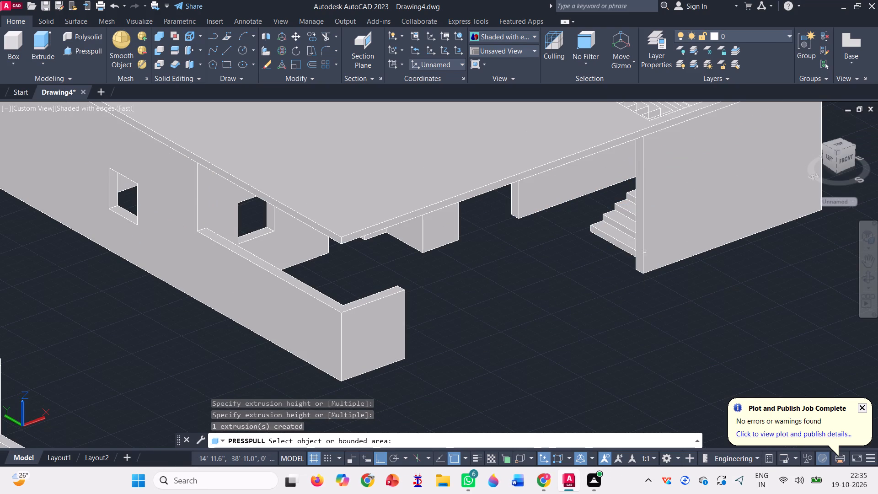
pyautogui.scroll(2, 651, 198)
pyautogui.press('Escape')
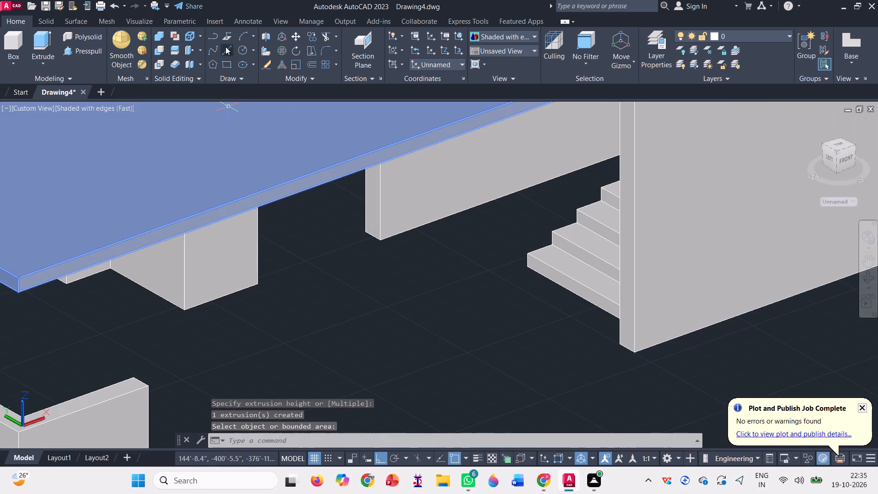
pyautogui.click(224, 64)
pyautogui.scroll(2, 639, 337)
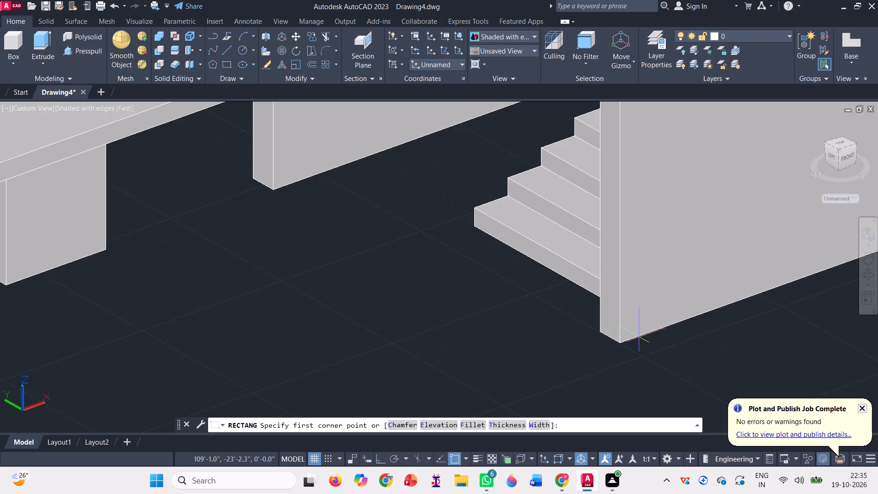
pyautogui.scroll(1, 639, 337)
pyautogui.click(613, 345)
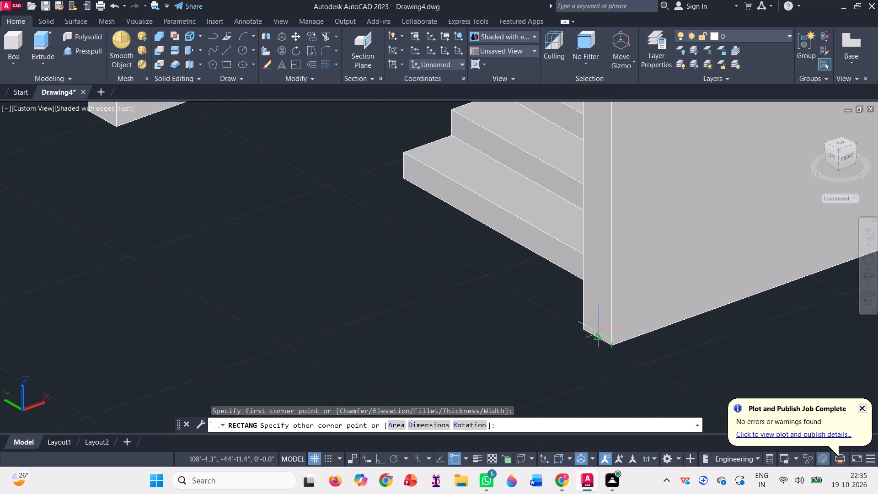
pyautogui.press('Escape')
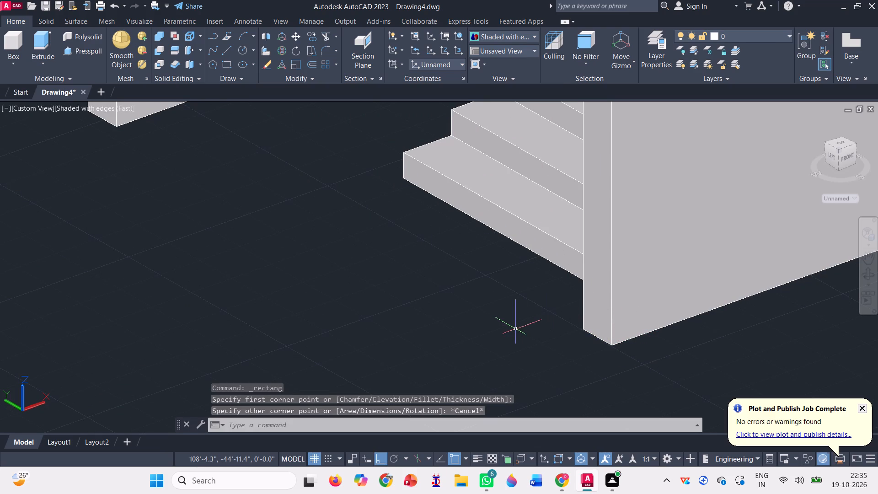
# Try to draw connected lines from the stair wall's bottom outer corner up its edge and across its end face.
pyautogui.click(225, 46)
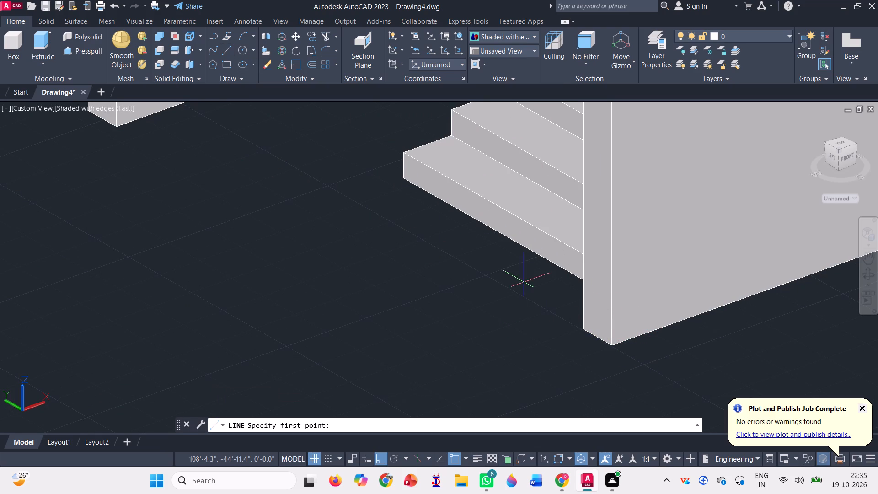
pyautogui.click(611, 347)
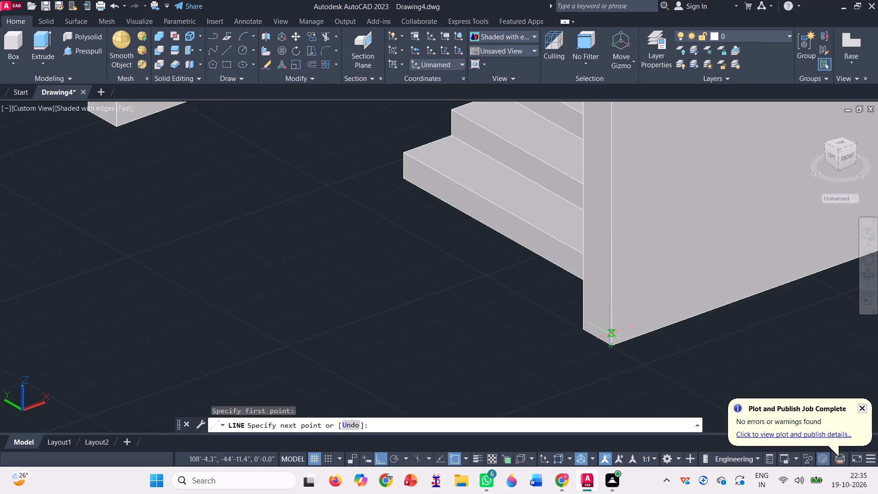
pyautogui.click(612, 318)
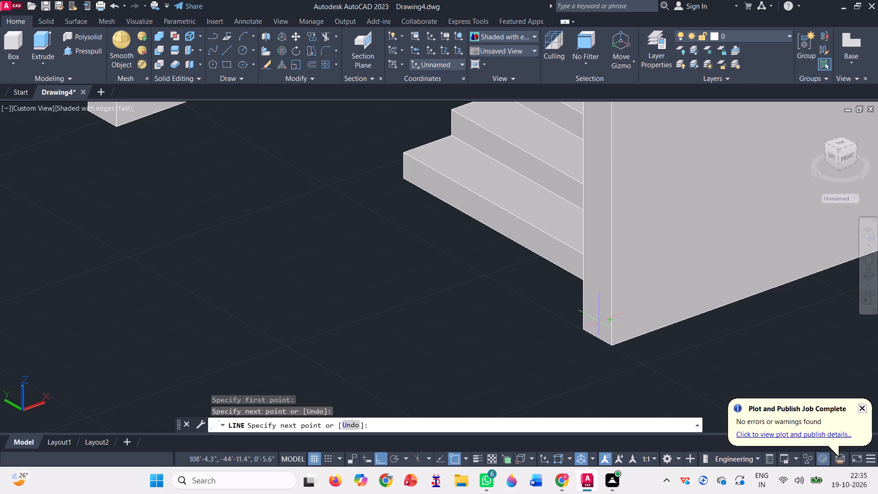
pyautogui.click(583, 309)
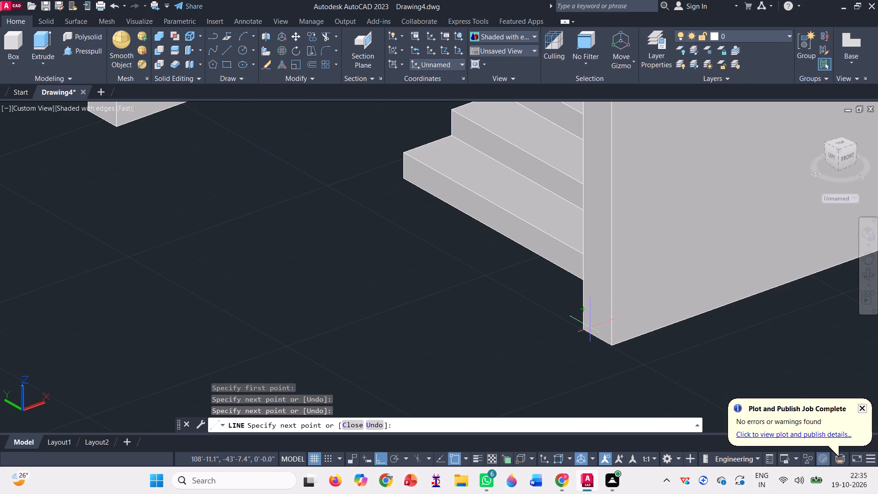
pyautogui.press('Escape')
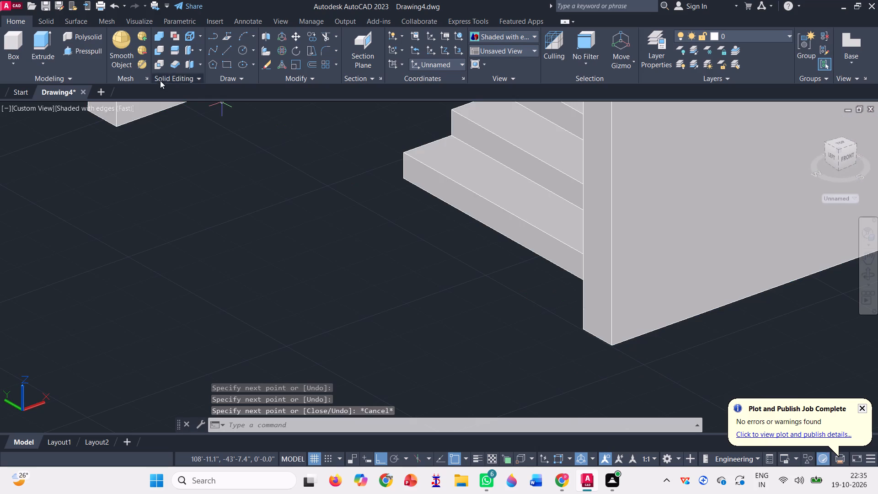
# Draw connected lines from the stair wall's bottom outer corner about 4.9" up its edge and straight across its end face.
pyautogui.click(221, 47)
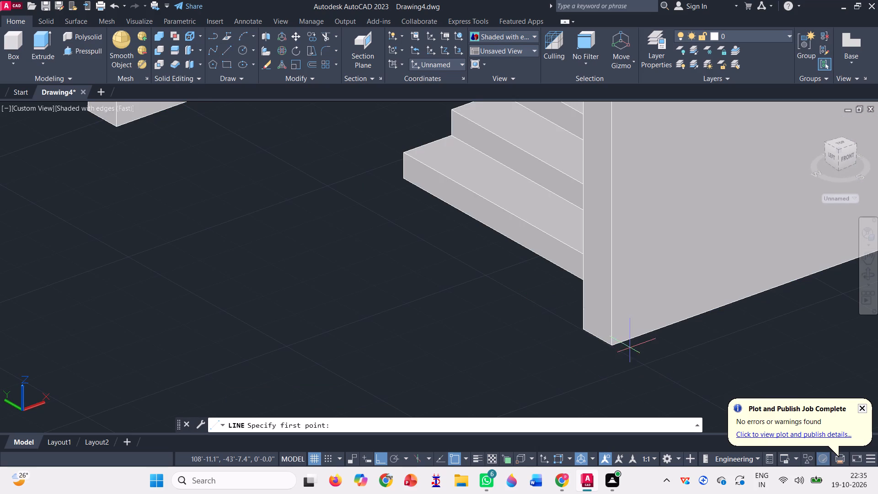
pyautogui.click(612, 347)
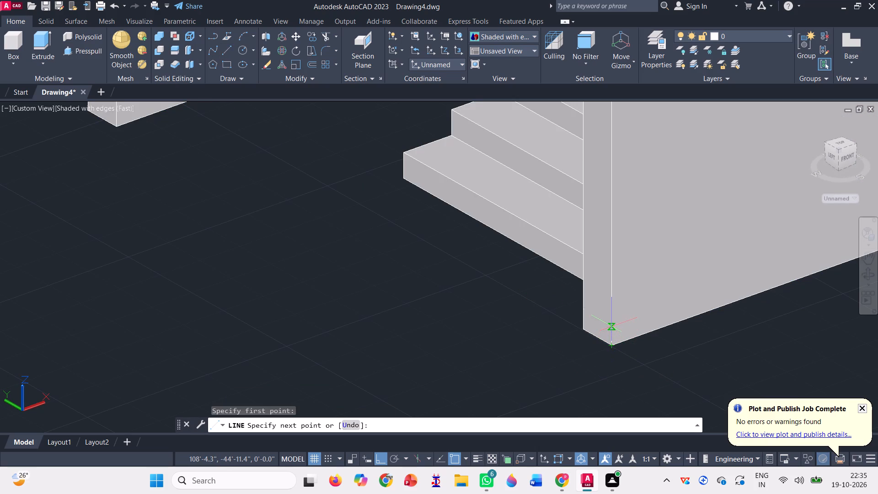
pyautogui.scroll(3, 611, 323)
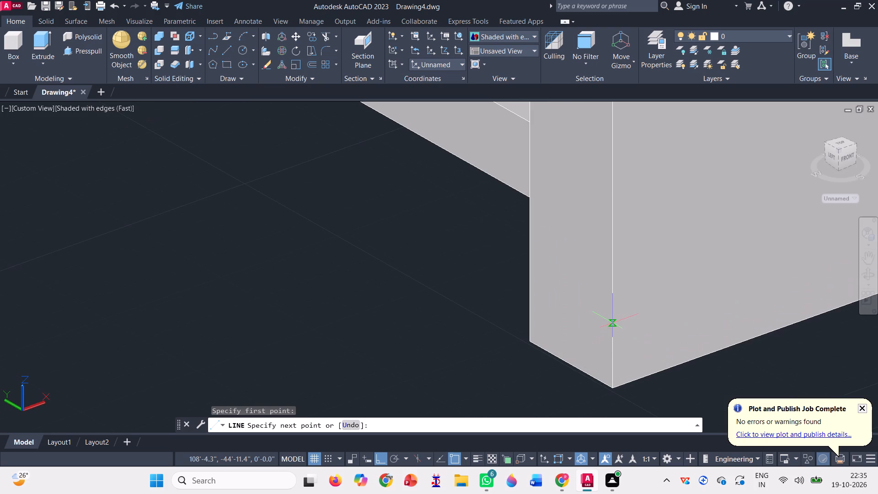
pyautogui.click(612, 322)
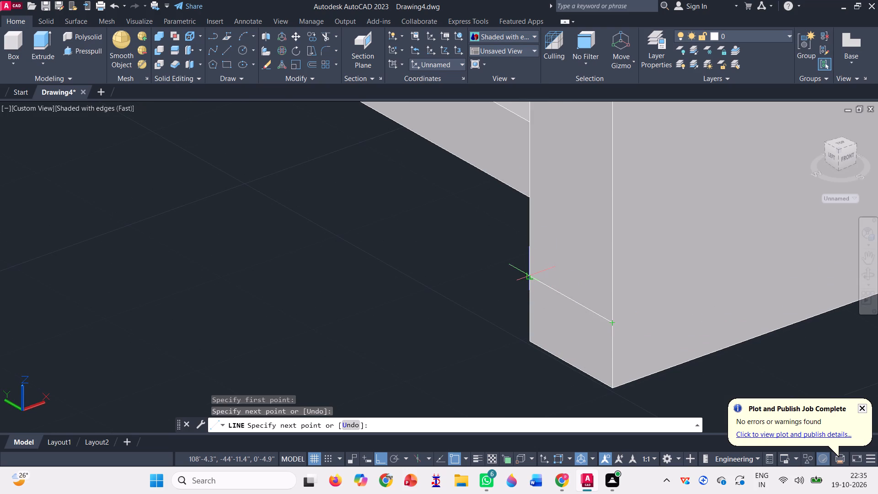
pyautogui.click(528, 274)
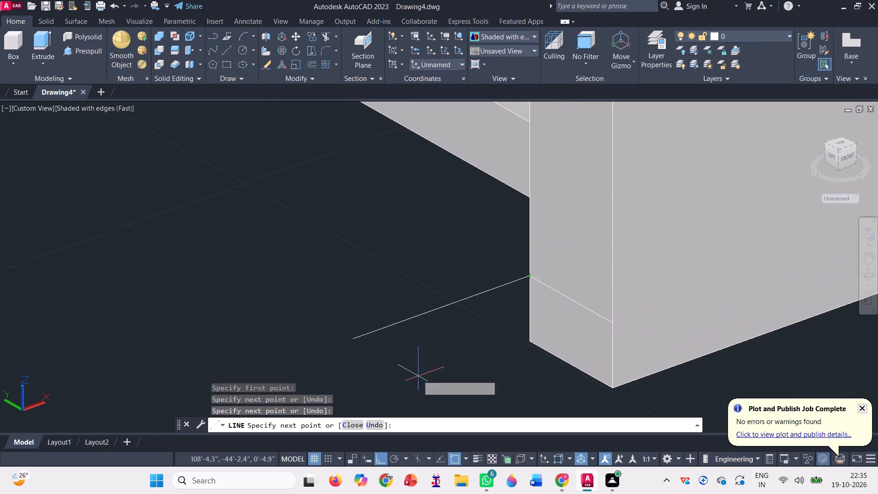
pyautogui.scroll(-3, 418, 376)
pyautogui.press('space')
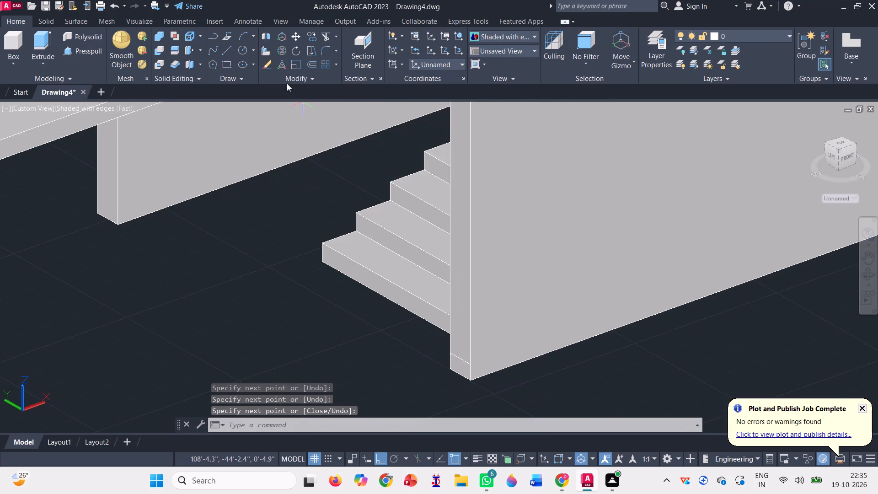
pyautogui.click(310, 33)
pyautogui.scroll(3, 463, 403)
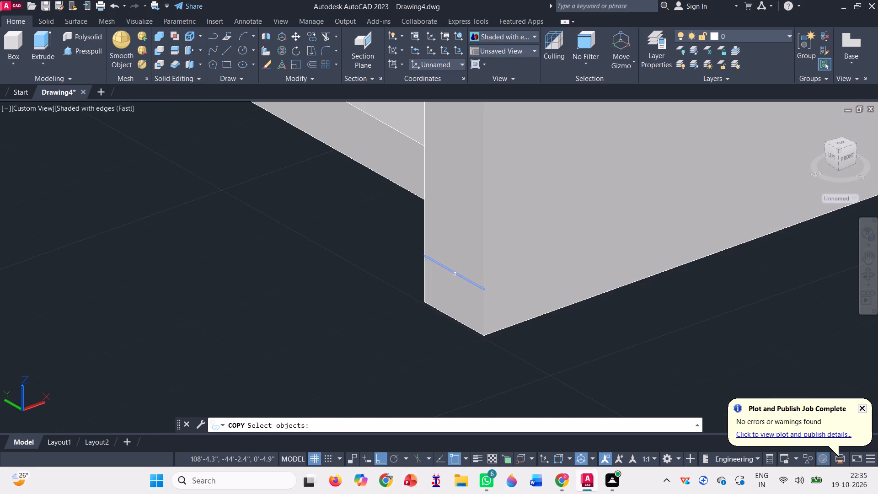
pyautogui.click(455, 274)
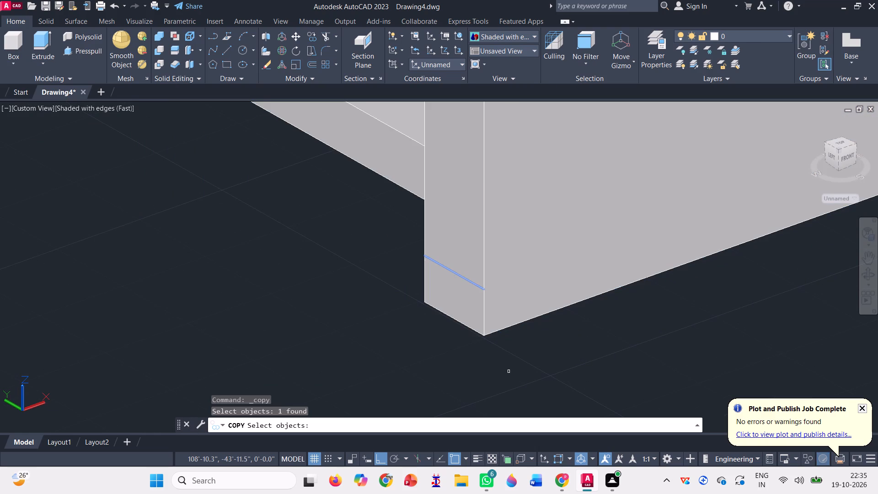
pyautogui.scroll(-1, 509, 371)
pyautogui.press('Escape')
# Draw a line along the bottom edge of the stair wall's end face, between its two base corners.
pyautogui.press('l')
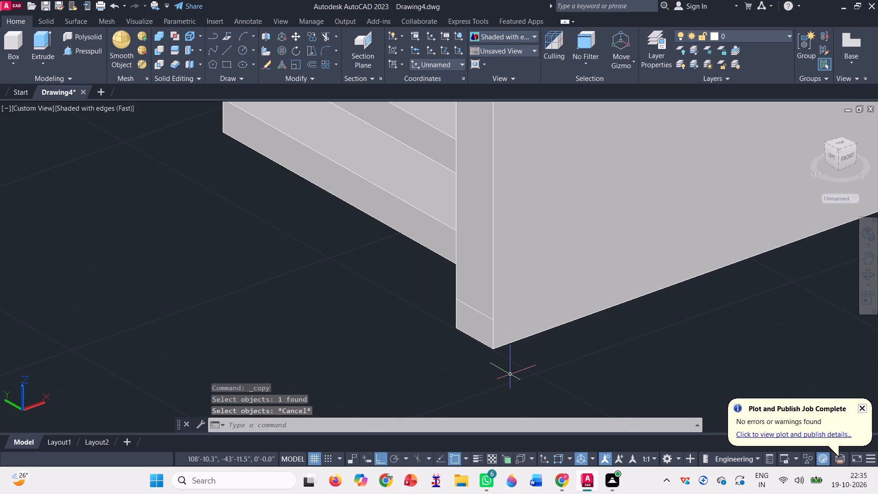
pyautogui.press('Return')
pyautogui.scroll(3, 456, 330)
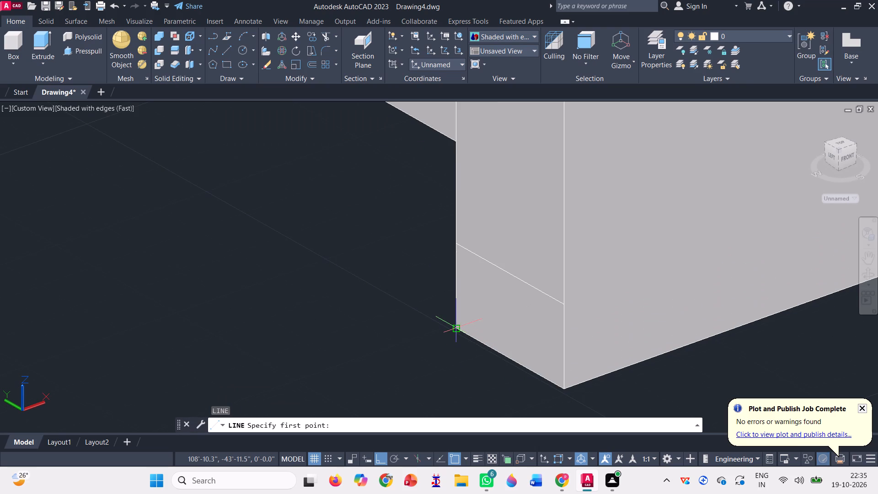
pyautogui.click(456, 328)
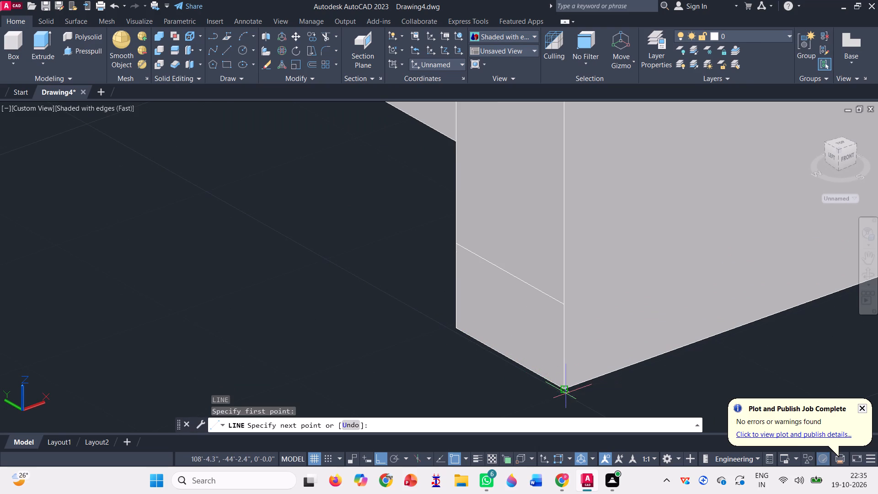
pyautogui.click(562, 387)
pyautogui.press('space')
pyautogui.scroll(-1, 444, 373)
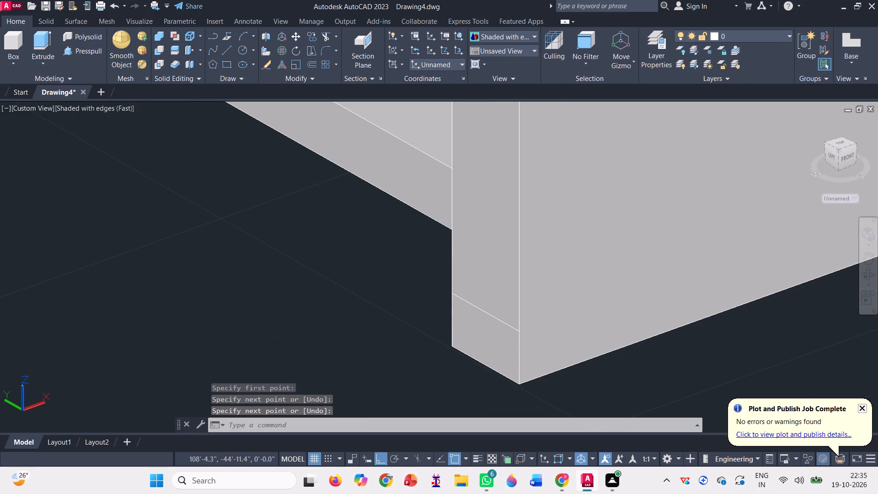
# Copy the two cross lines up the stair wall's end face from its bottom outer corner, to about 11" and 1'-11.7" above the base.
pyautogui.click(315, 32)
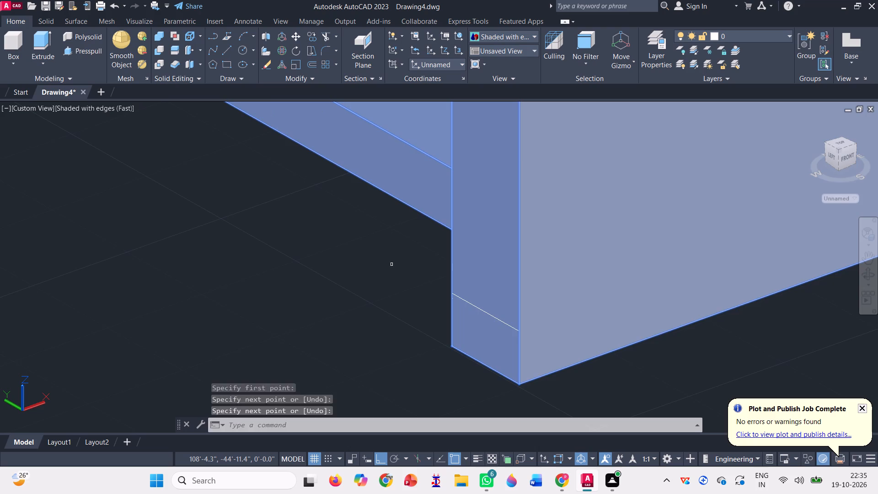
pyautogui.scroll(2, 474, 363)
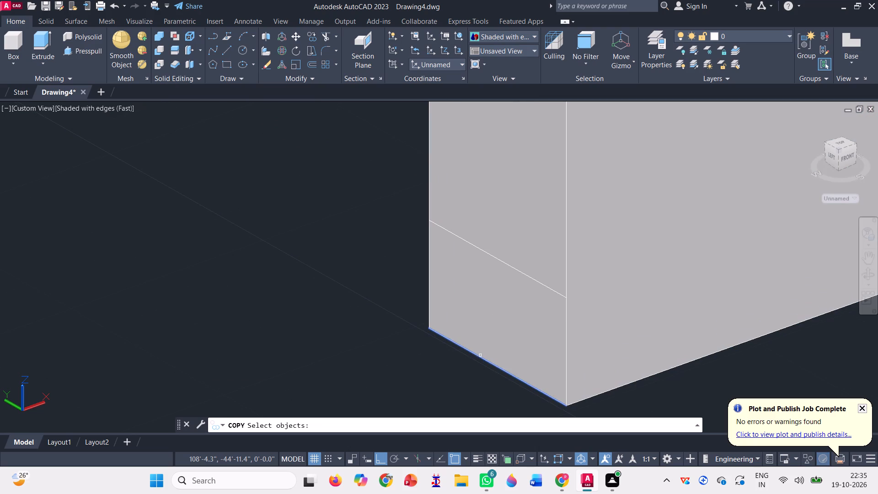
pyautogui.click(482, 360)
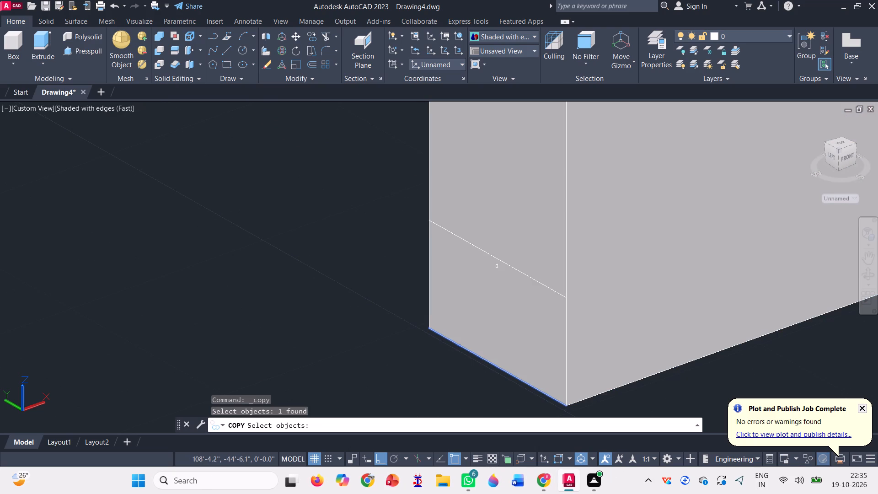
pyautogui.click(504, 262)
pyautogui.press('space')
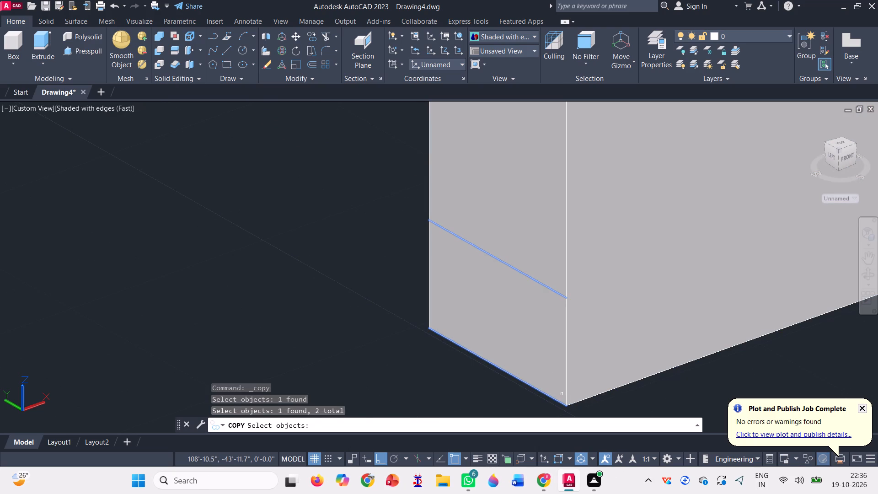
pyautogui.click(565, 408)
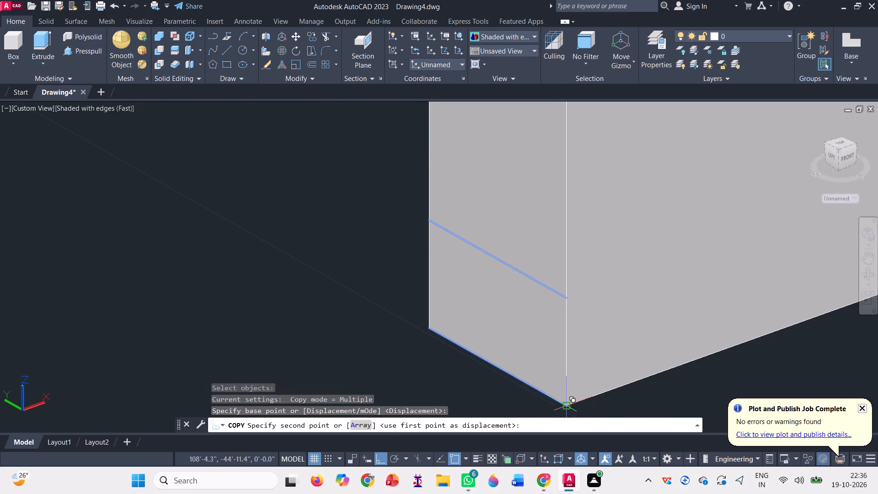
pyautogui.scroll(-2, 561, 415)
pyautogui.scroll(-4, 570, 367)
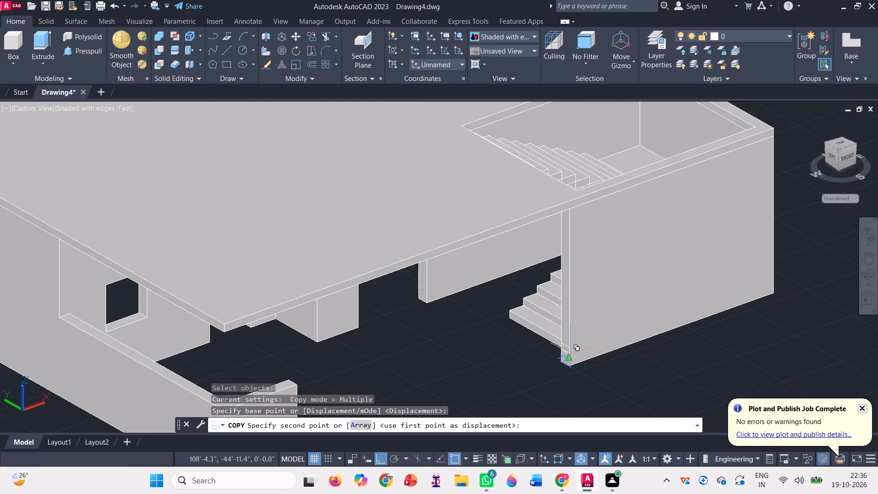
pyautogui.scroll(6, 570, 347)
pyautogui.scroll(-1, 565, 352)
pyautogui.click(567, 367)
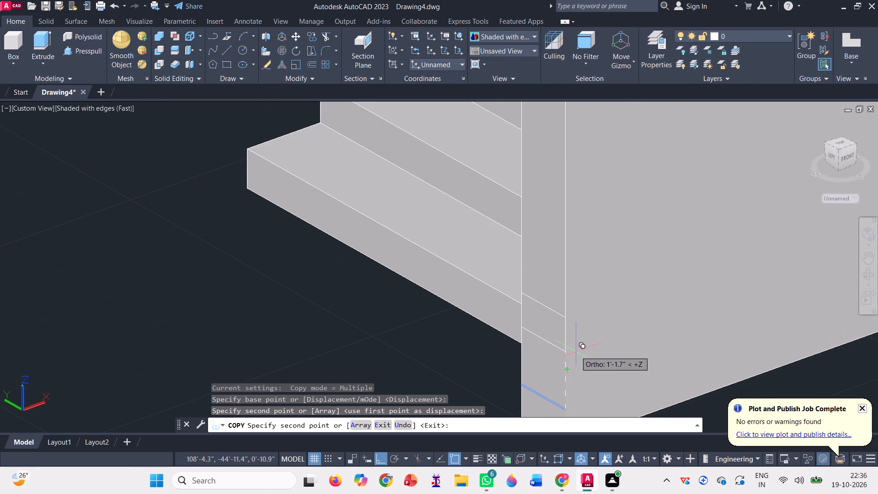
pyautogui.scroll(2, 572, 361)
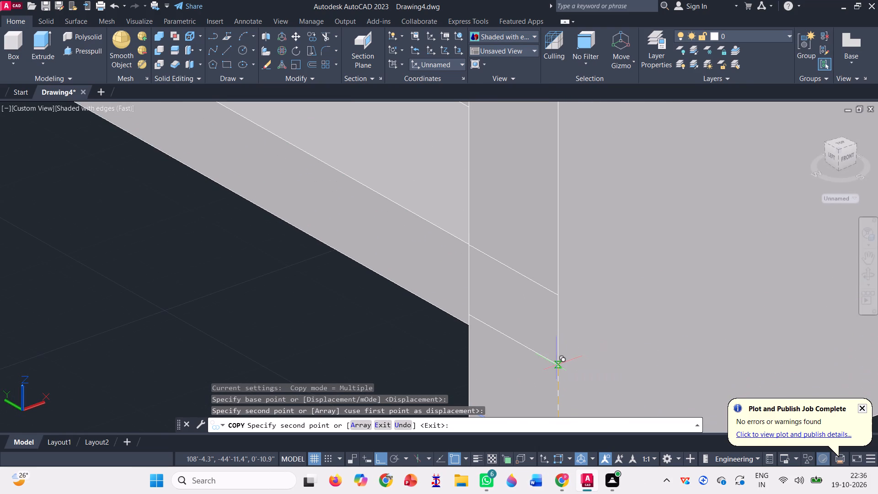
pyautogui.click(559, 366)
pyautogui.scroll(-1, 578, 312)
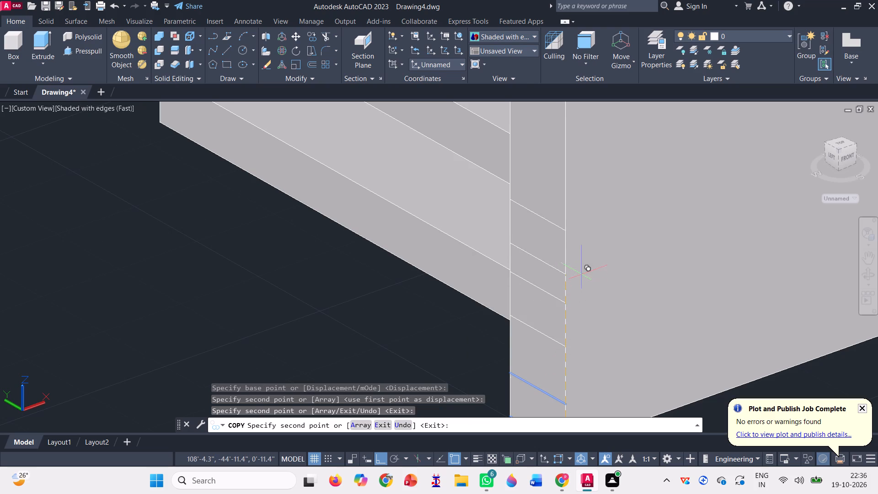
pyautogui.click(566, 237)
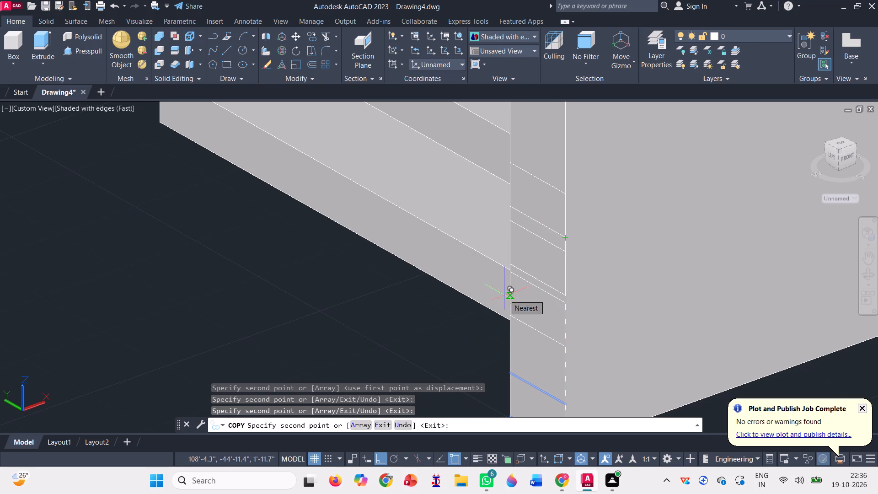
pyautogui.press('Escape')
# Presspull the uppermost strip on the stair wall's end face across the front opening to the low front wall's end.
pyautogui.scroll(-2, 490, 280)
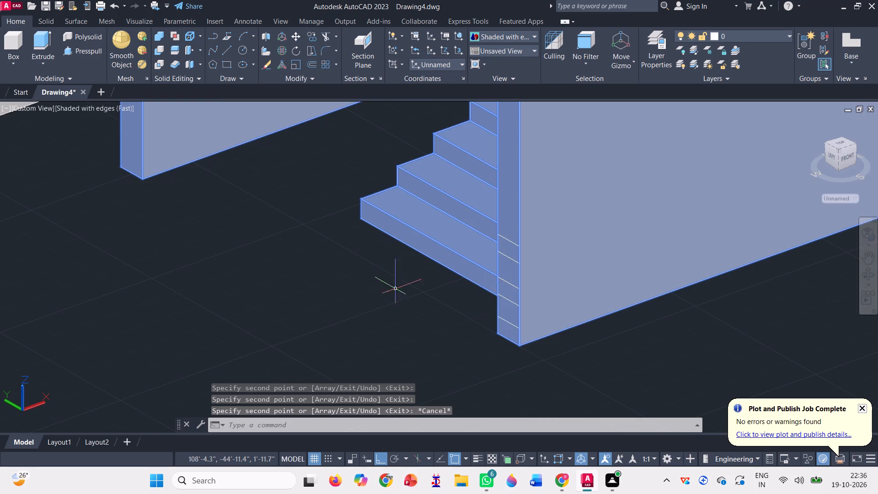
pyautogui.click(91, 54)
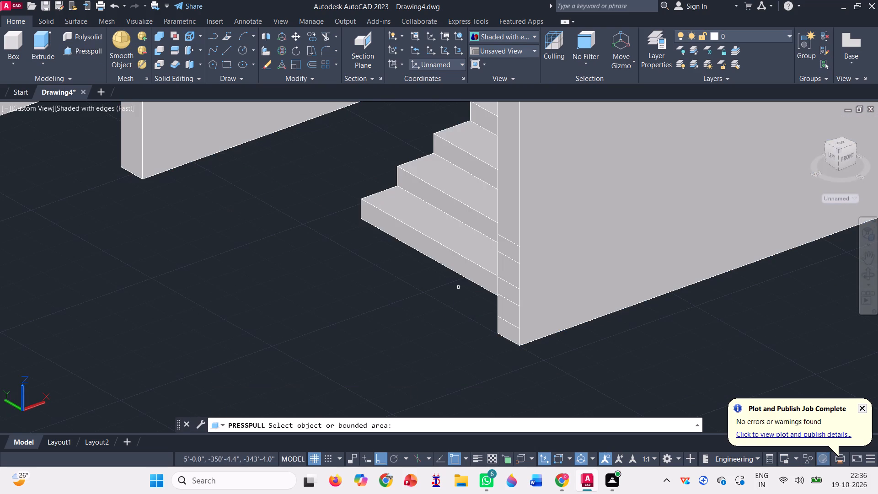
pyautogui.scroll(2, 533, 297)
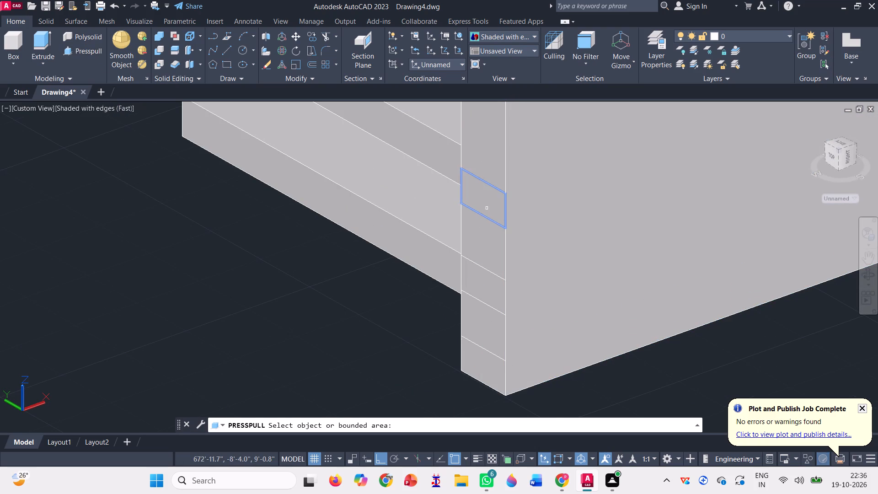
pyautogui.click(487, 207)
pyautogui.scroll(-2, 524, 202)
pyautogui.scroll(-2, 485, 258)
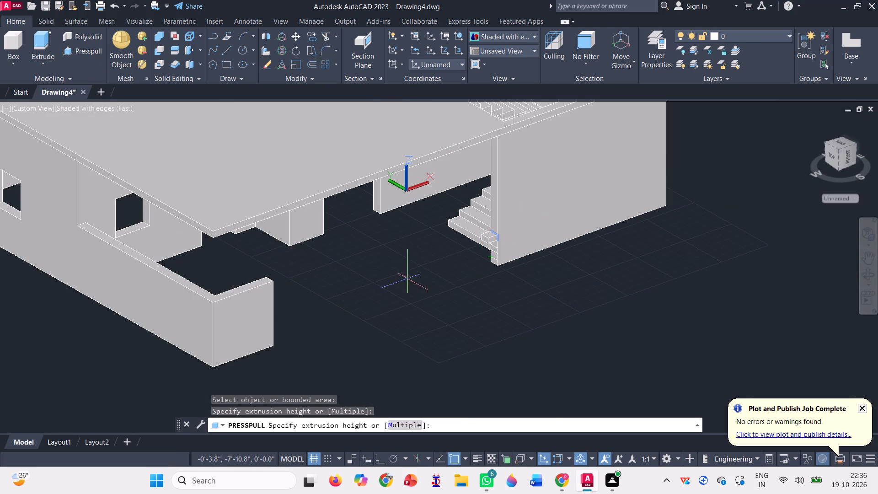
pyautogui.scroll(6, 263, 323)
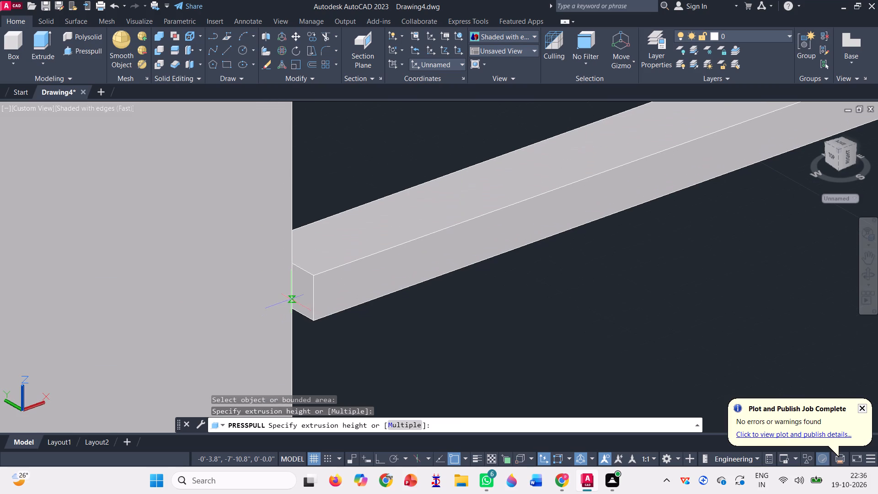
pyautogui.click(291, 284)
# Presspull the middle strip on the stair wall's end face across the front opening to the low front wall's end.
pyautogui.scroll(-2, 287, 296)
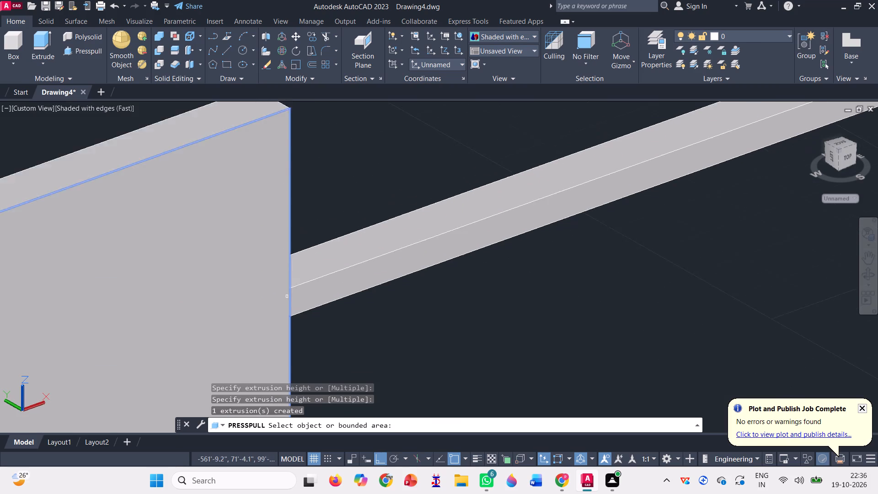
pyautogui.scroll(-1, 403, 315)
pyautogui.scroll(3, 798, 166)
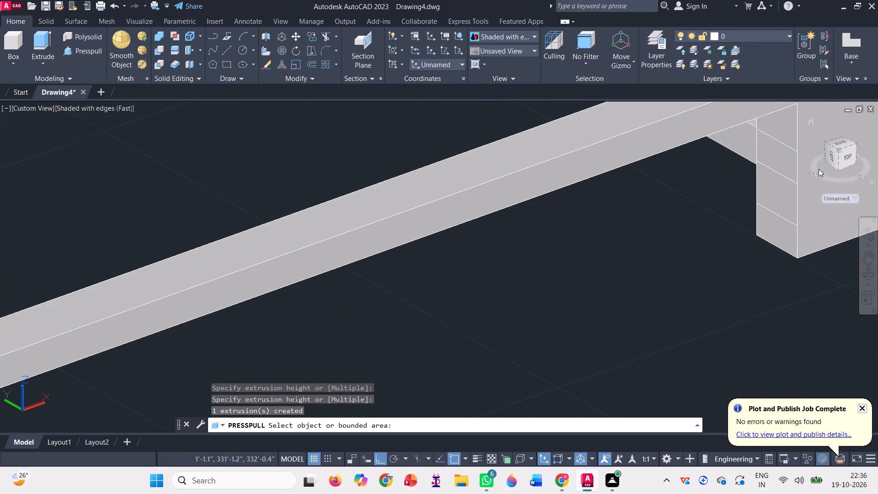
pyautogui.click(787, 166)
pyautogui.scroll(-3, 671, 244)
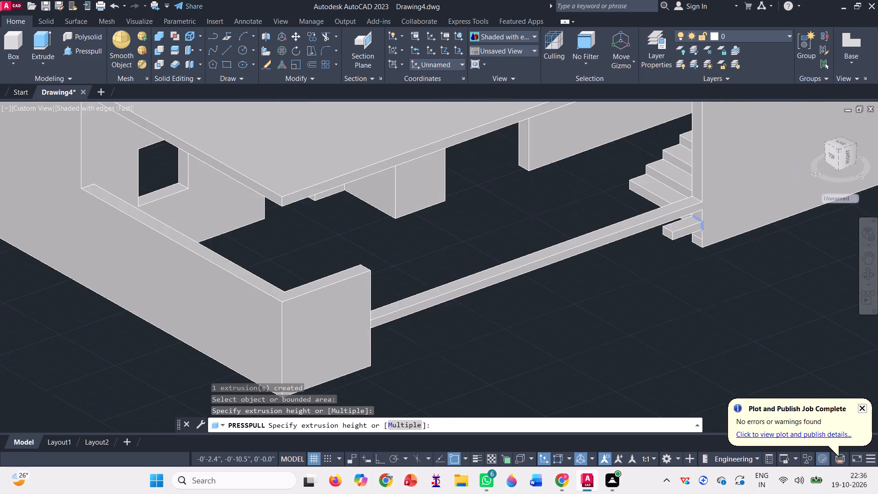
pyautogui.scroll(-1, 672, 231)
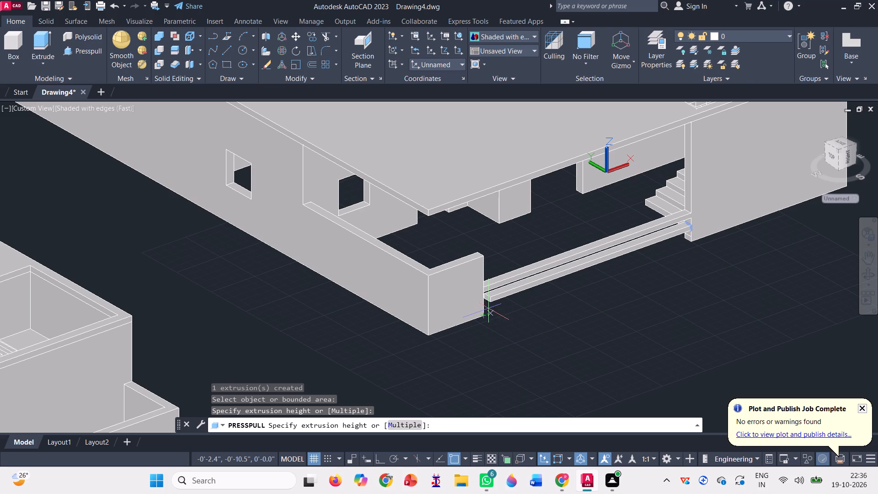
pyautogui.scroll(3, 489, 304)
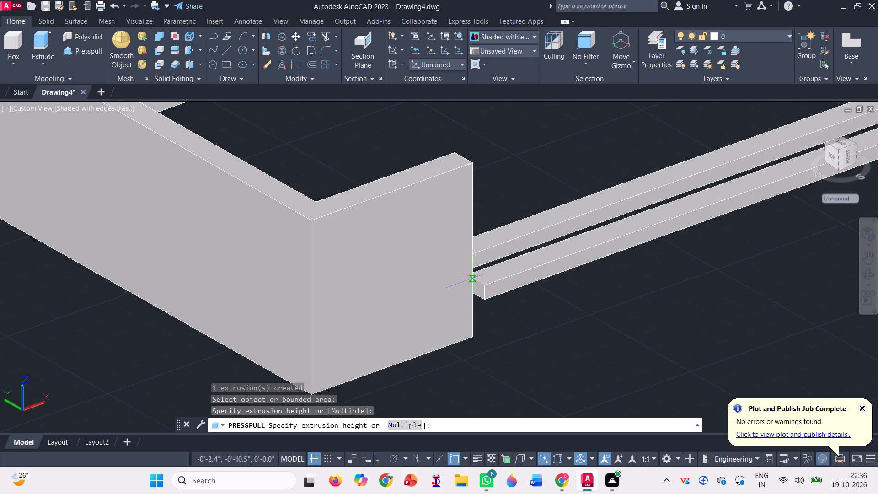
pyautogui.click(472, 278)
# Presspull the lowest strip on the stair wall's end face across the front opening to the low front wall's end.
pyautogui.scroll(-2, 420, 290)
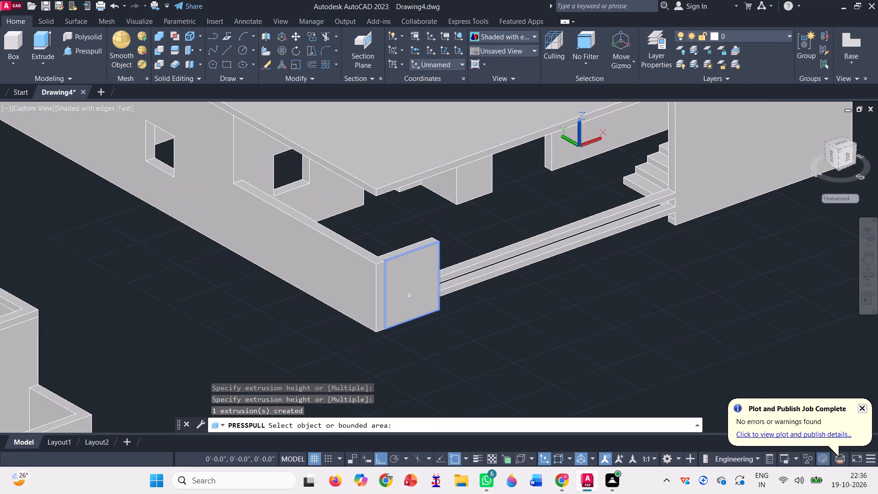
pyautogui.scroll(4, 665, 226)
pyautogui.click(689, 208)
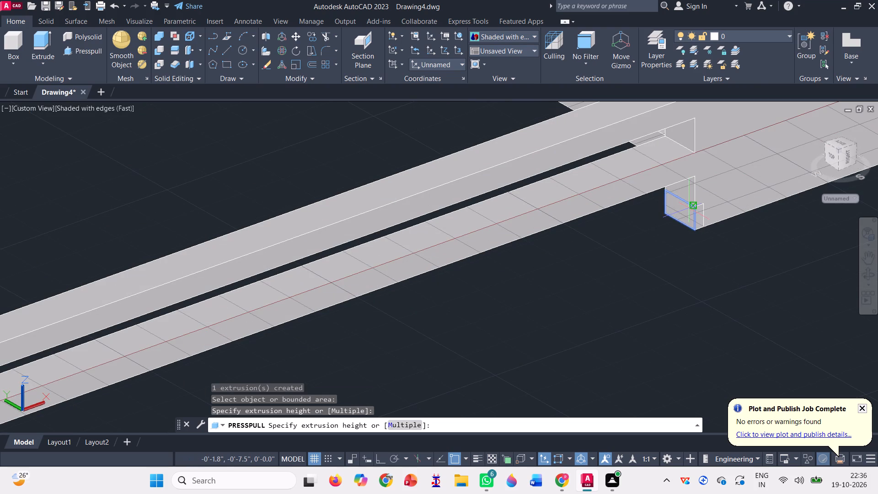
pyautogui.scroll(-2, 686, 208)
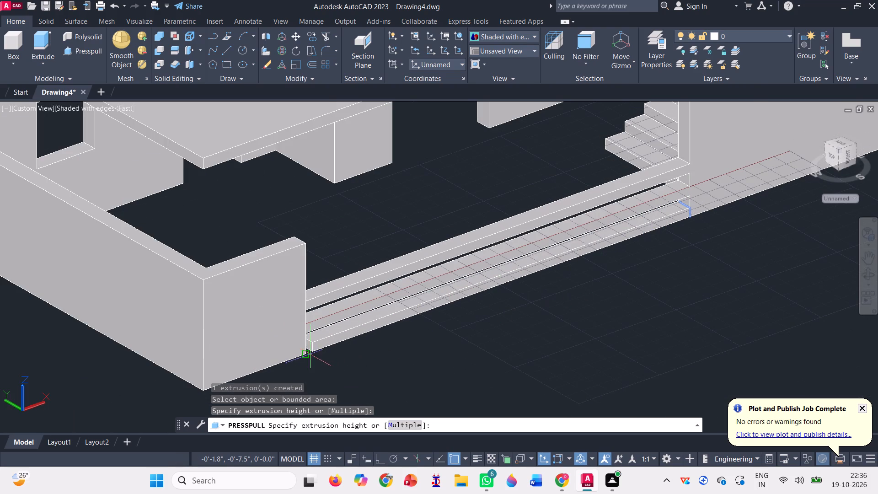
pyautogui.scroll(3, 310, 352)
pyautogui.click(300, 354)
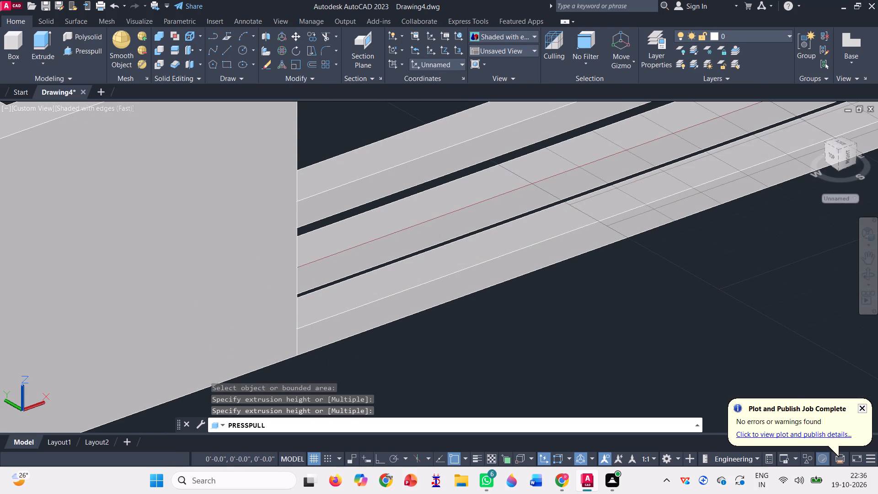
pyautogui.scroll(-3, 307, 366)
pyautogui.scroll(2, 437, 344)
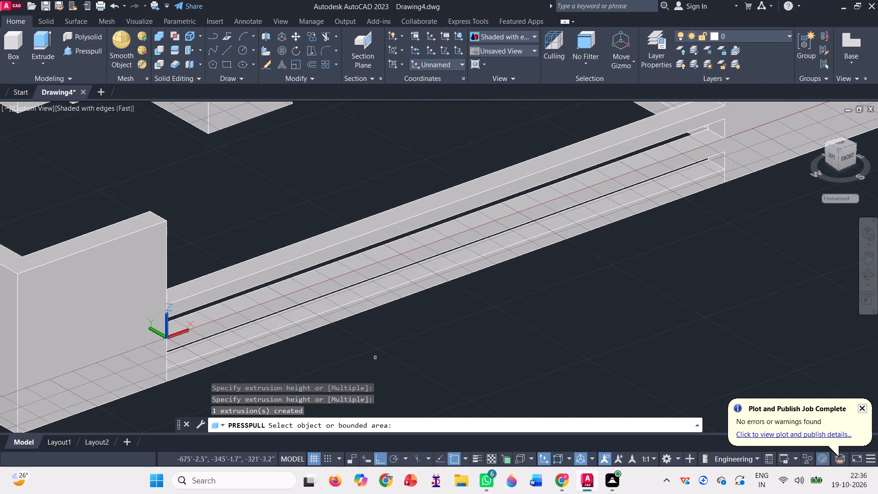
pyautogui.scroll(-1, 343, 355)
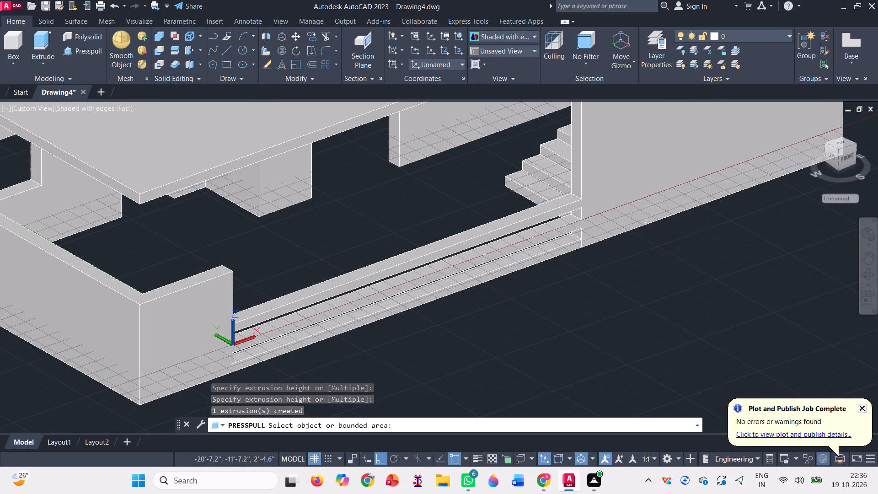
pyautogui.press('Escape')
# Copy the two cross lines at the uppermost rail's top and bottom up the stair wall's end face, placing the upper one at about 3'-8.2" elevation.
pyautogui.scroll(3, 573, 188)
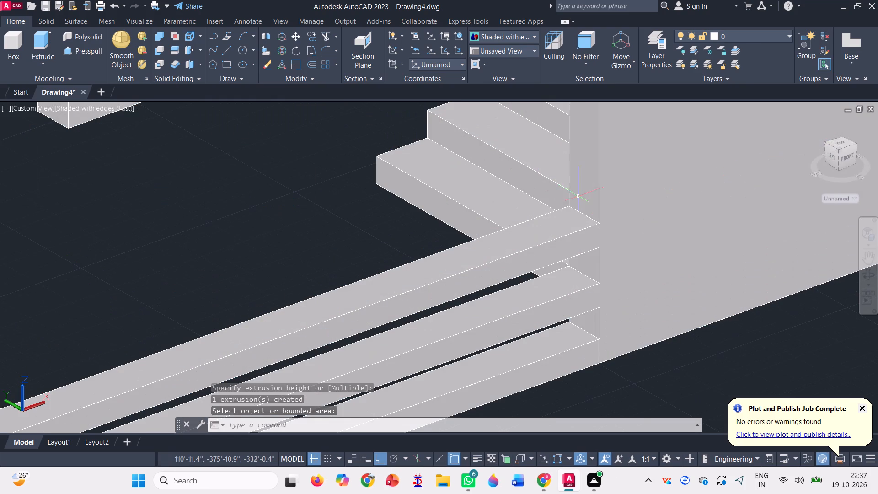
pyautogui.click(311, 33)
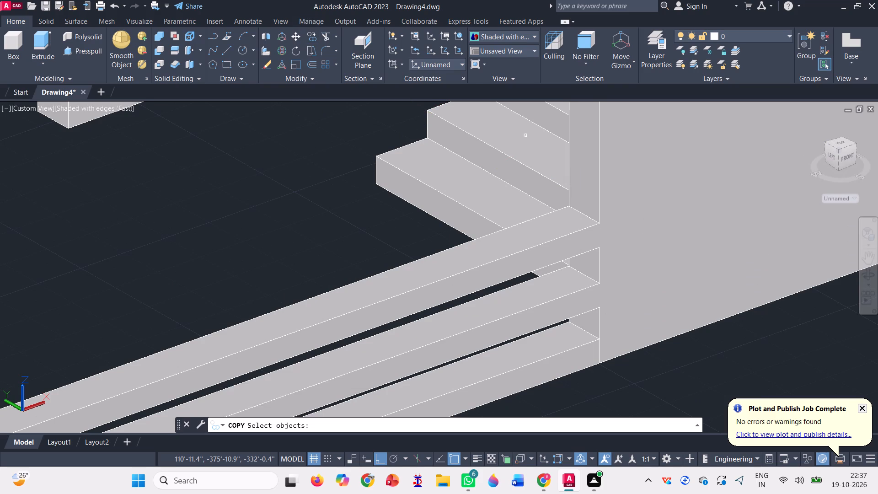
pyautogui.scroll(3, 603, 214)
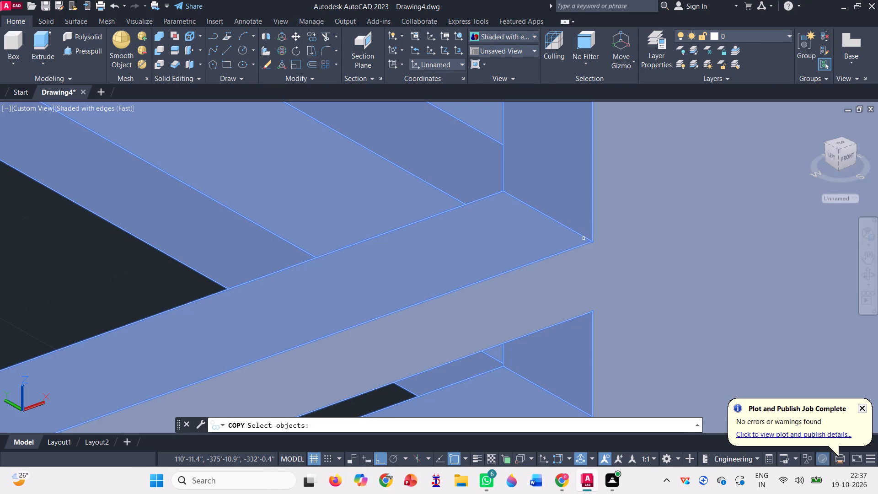
pyautogui.scroll(3, 584, 236)
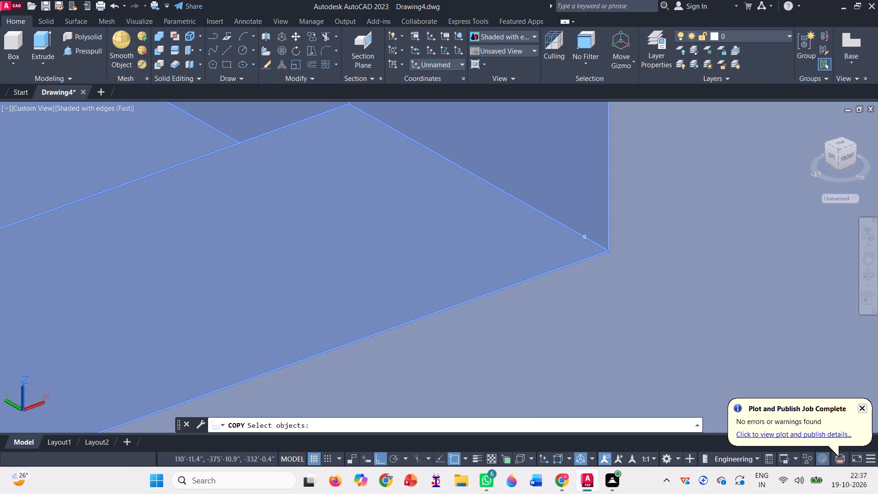
pyautogui.click(584, 236)
pyautogui.scroll(-2, 565, 207)
pyautogui.scroll(3, 570, 301)
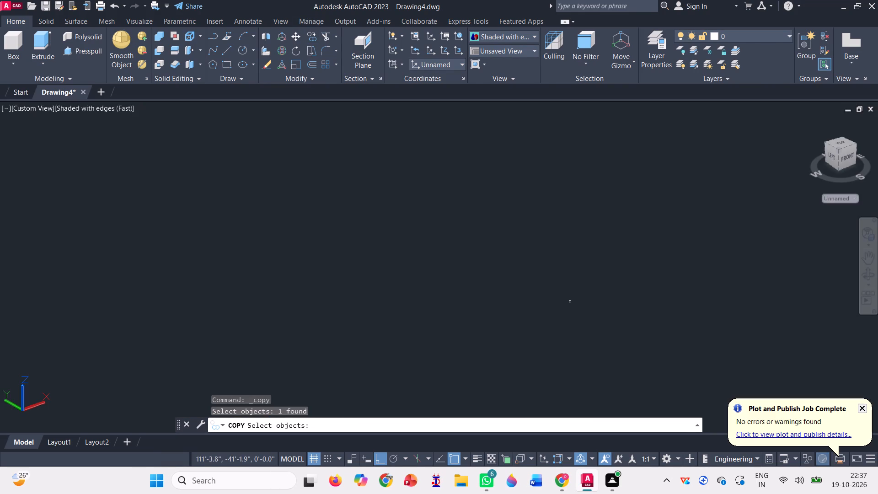
pyautogui.scroll(-3, 579, 270)
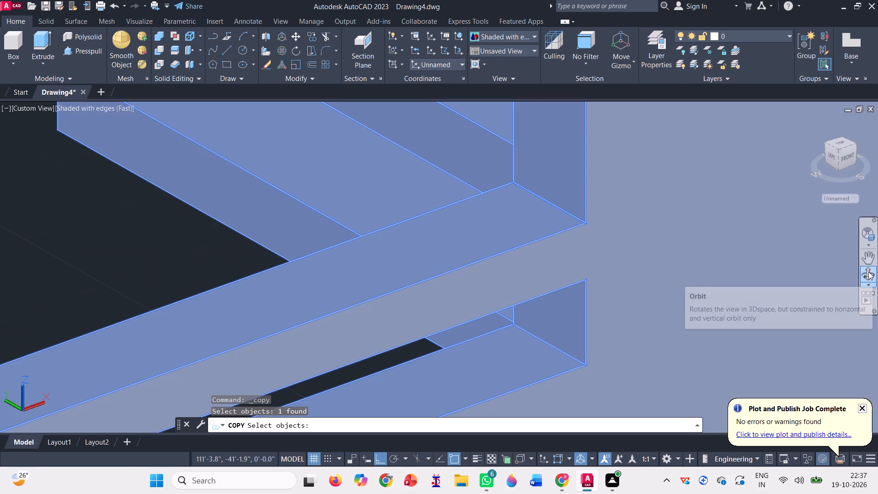
pyautogui.click(868, 272)
pyautogui.moveTo(663, 333); pyautogui.dragTo(656, 306)
pyautogui.press('Escape')
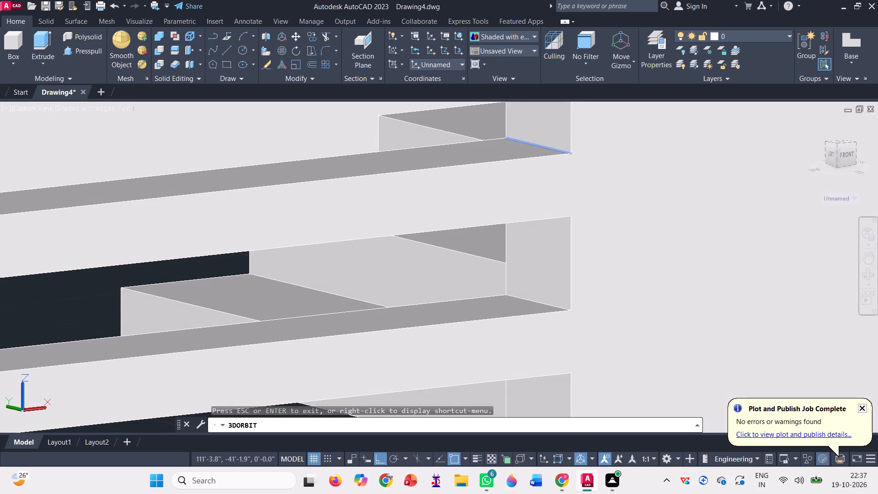
pyautogui.scroll(3, 554, 215)
pyautogui.scroll(3, 601, 216)
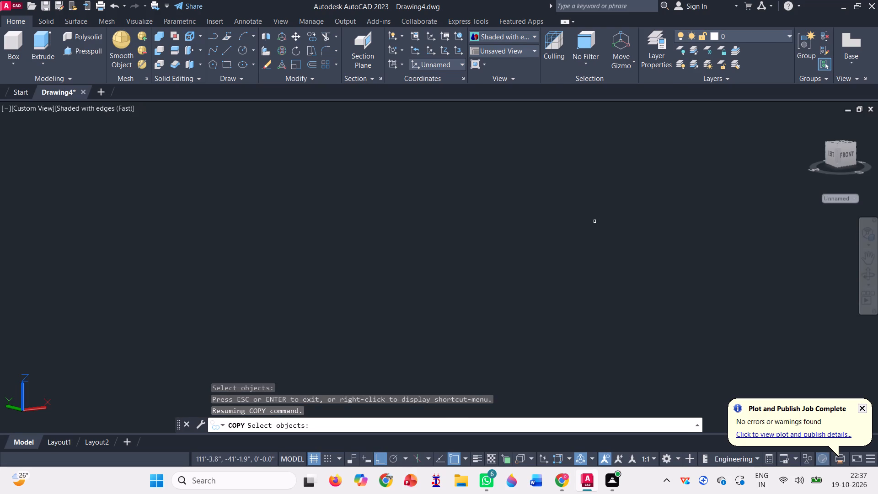
pyautogui.scroll(-2, 594, 218)
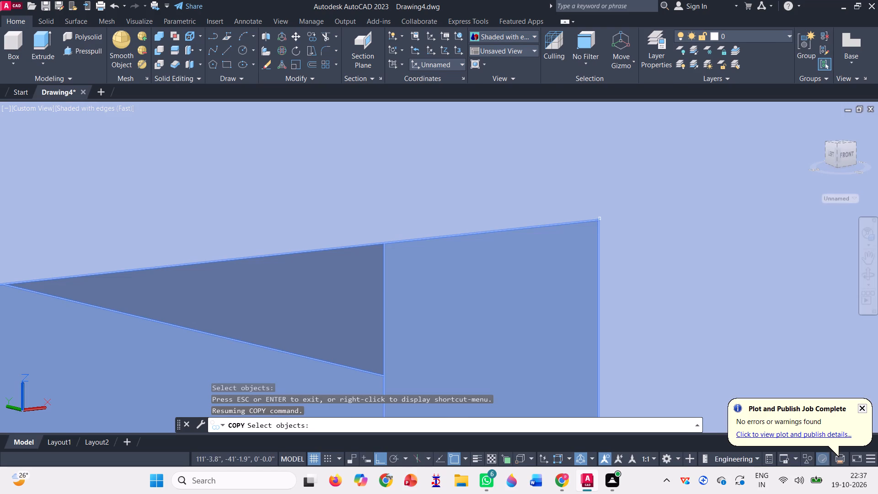
pyautogui.click(862, 268)
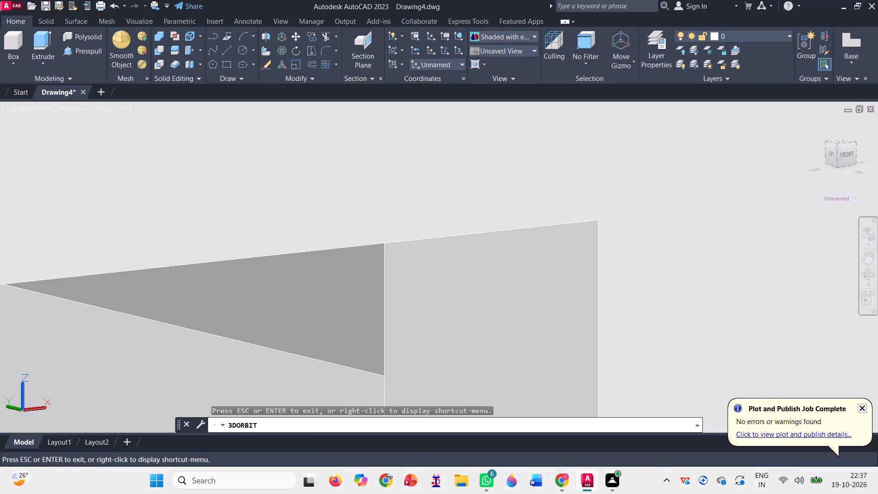
pyautogui.moveTo(747, 290); pyautogui.dragTo(752, 263)
pyautogui.press('Escape')
pyautogui.scroll(2, 535, 189)
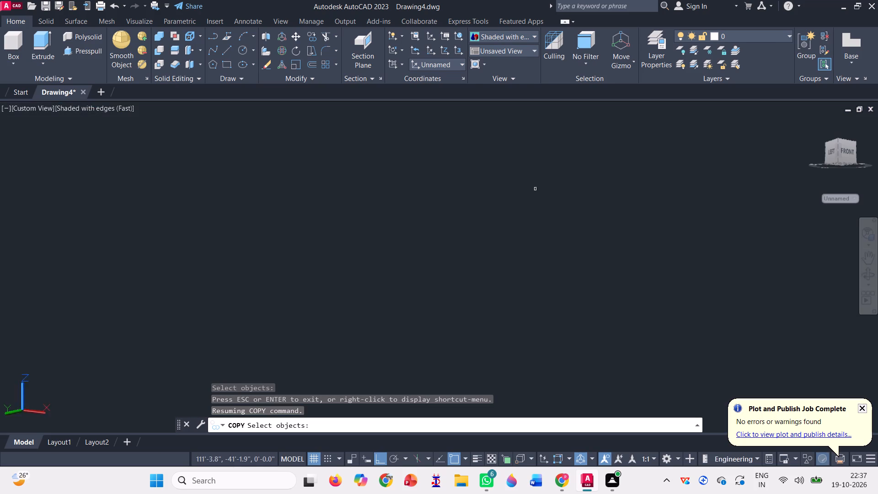
pyautogui.scroll(1, 535, 188)
pyautogui.scroll(-2, 524, 198)
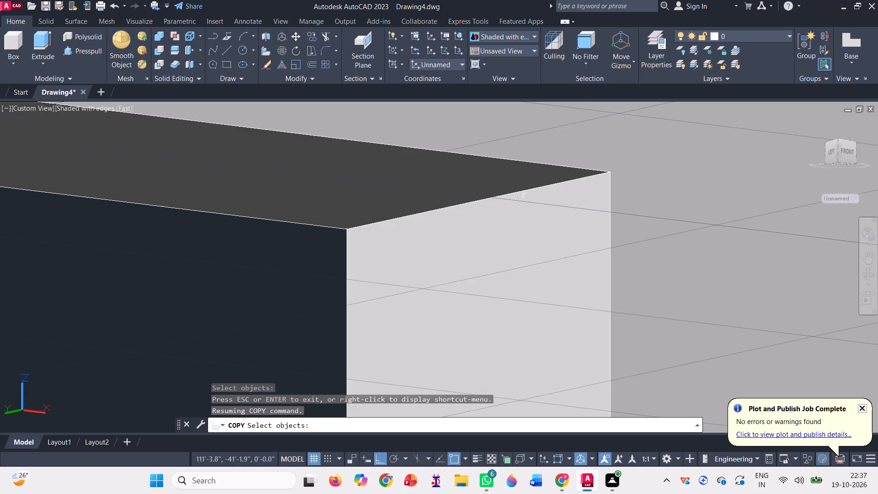
pyautogui.click(530, 189)
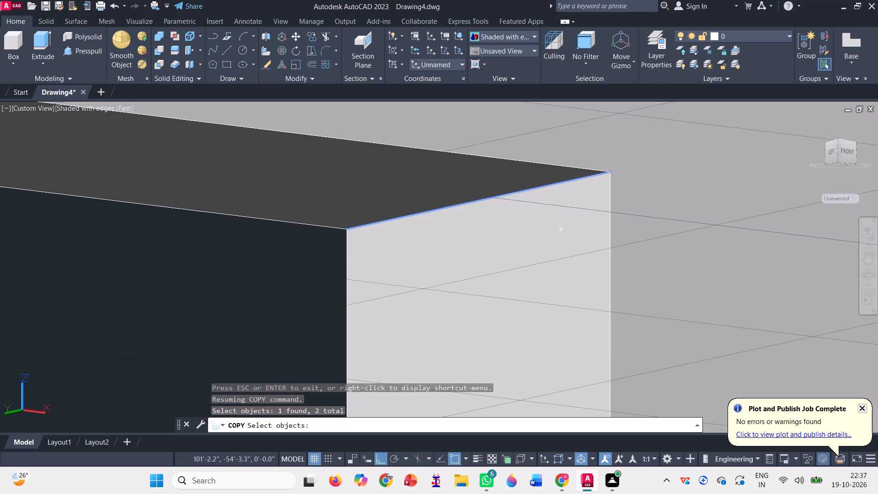
pyautogui.scroll(-3, 562, 229)
pyautogui.click(865, 273)
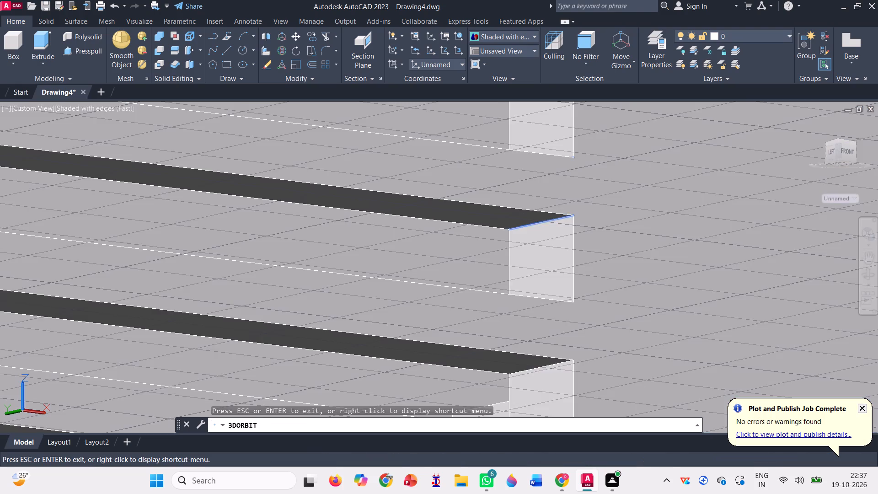
pyautogui.moveTo(655, 237); pyautogui.dragTo(680, 304)
pyautogui.press('Escape')
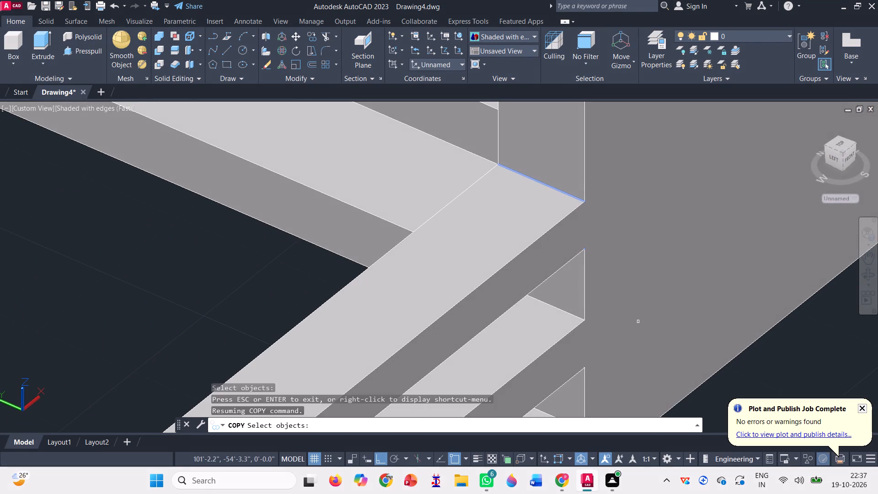
pyautogui.scroll(-2, 605, 310)
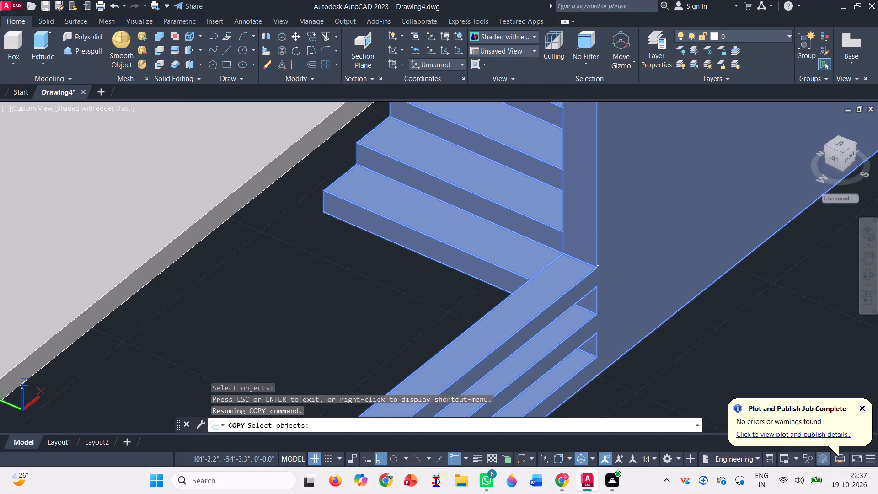
pyautogui.press('space')
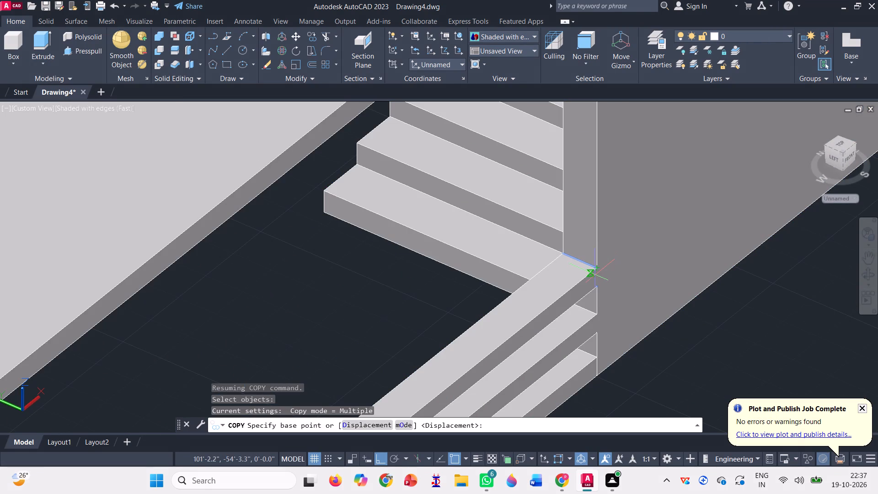
pyautogui.click(598, 268)
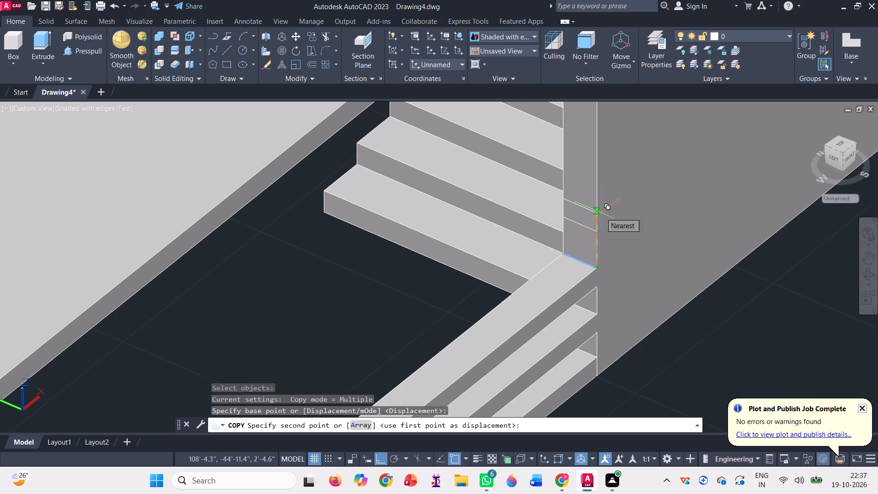
pyautogui.click(595, 209)
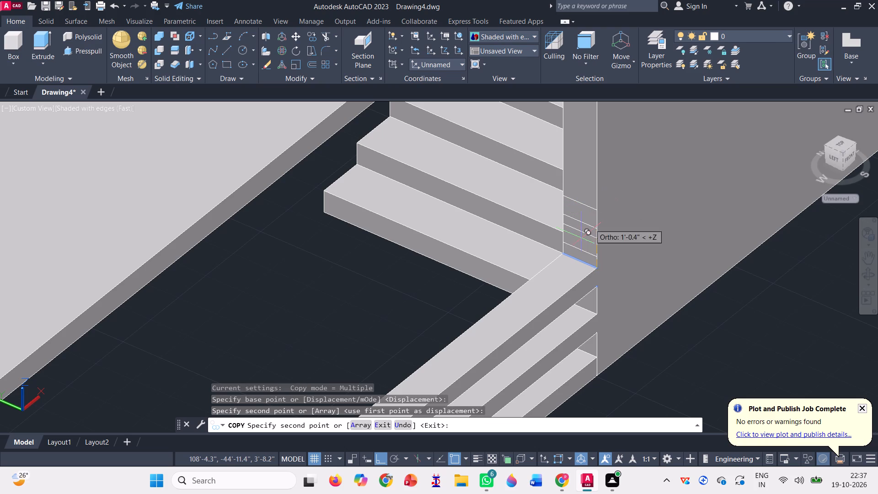
pyautogui.press('Escape')
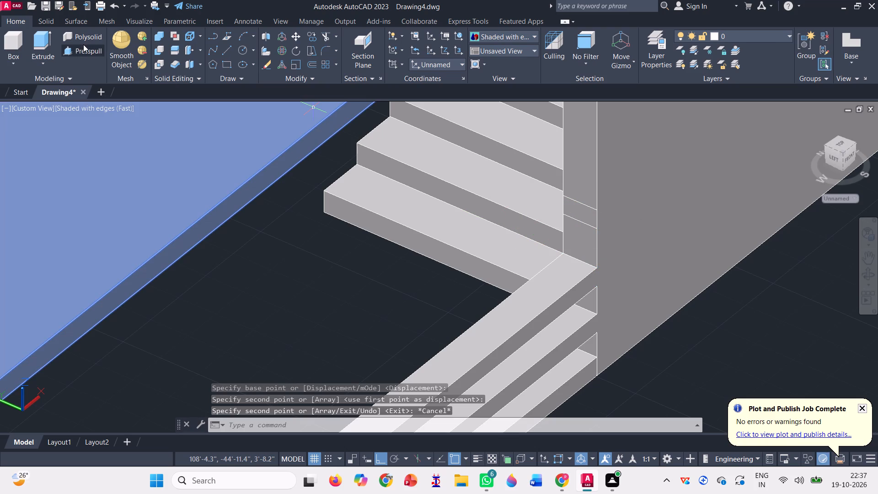
# Presspull the strip between the two copied lines across the front opening to the low front wall's end.
pyautogui.click(85, 51)
pyautogui.scroll(-2, 455, 208)
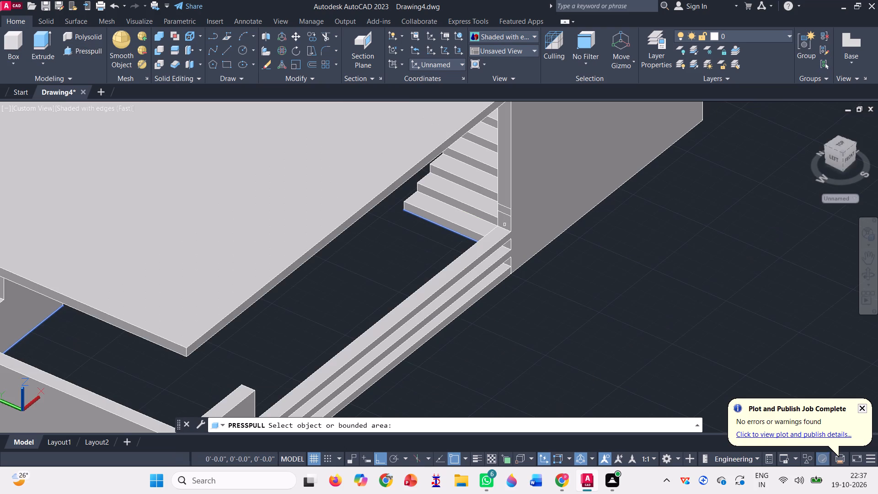
pyautogui.scroll(3, 522, 209)
pyautogui.click(481, 215)
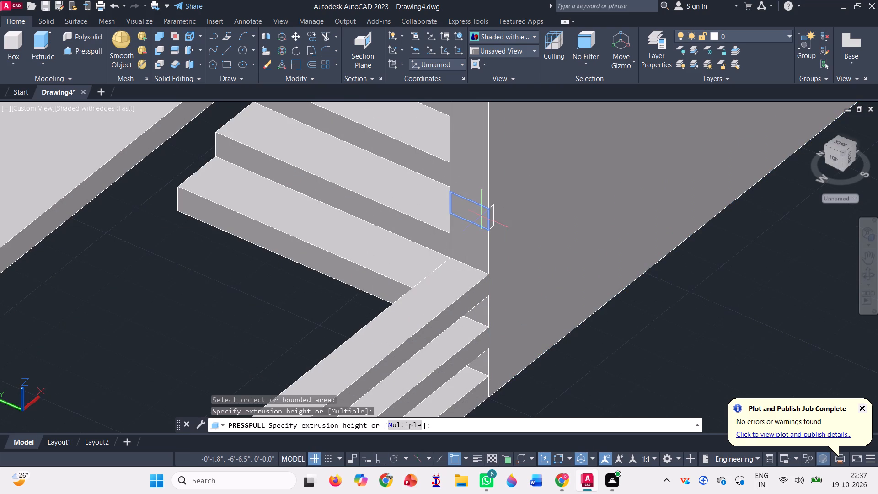
pyautogui.scroll(-2, 535, 172)
pyautogui.scroll(-1, 594, 173)
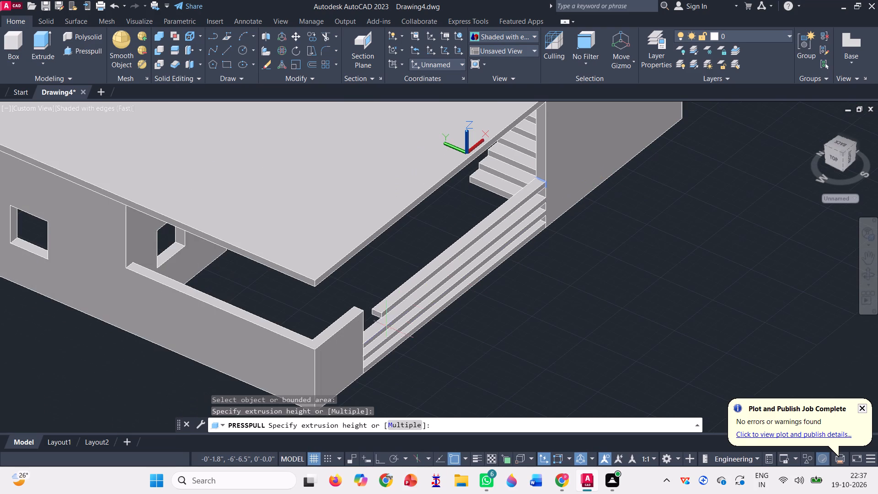
pyautogui.scroll(3, 357, 324)
pyautogui.click(375, 330)
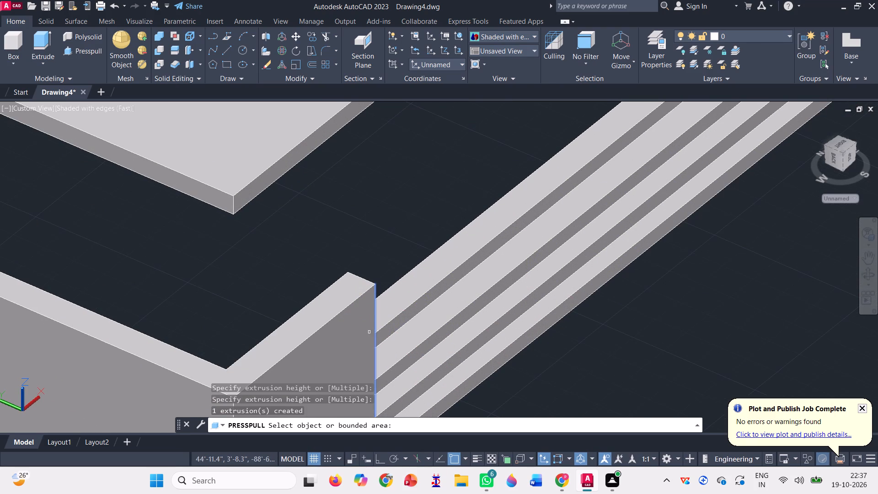
pyautogui.press('space')
# Examine the rails across the second house's front opening from the front, both close up and with the whole house.
pyautogui.scroll(-4, 391, 275)
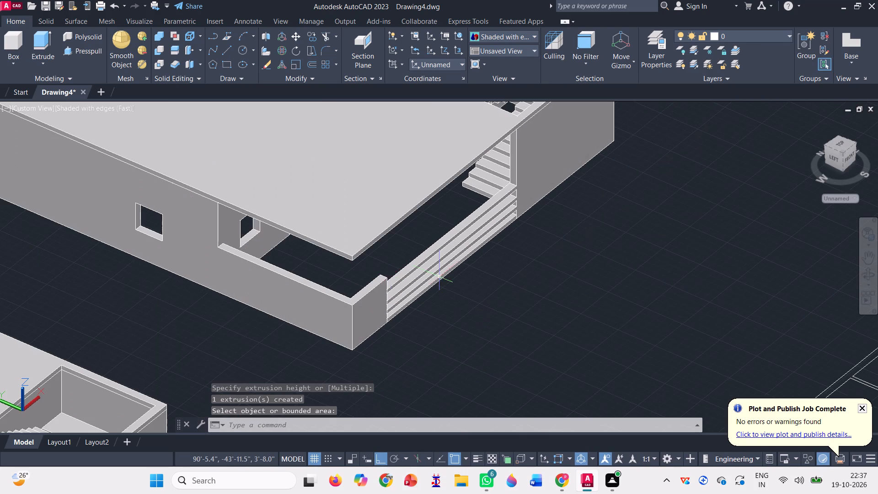
pyautogui.click(874, 275)
pyautogui.moveTo(526, 299); pyautogui.dragTo(500, 285)
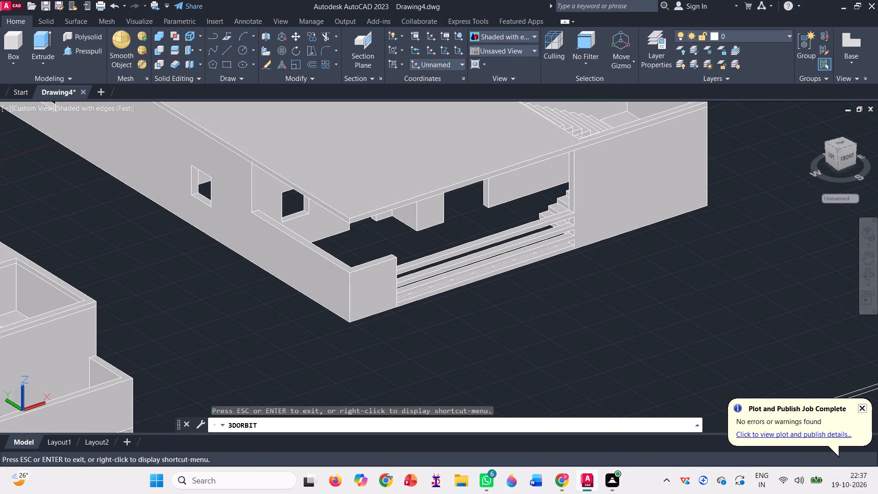
pyautogui.press('Escape')
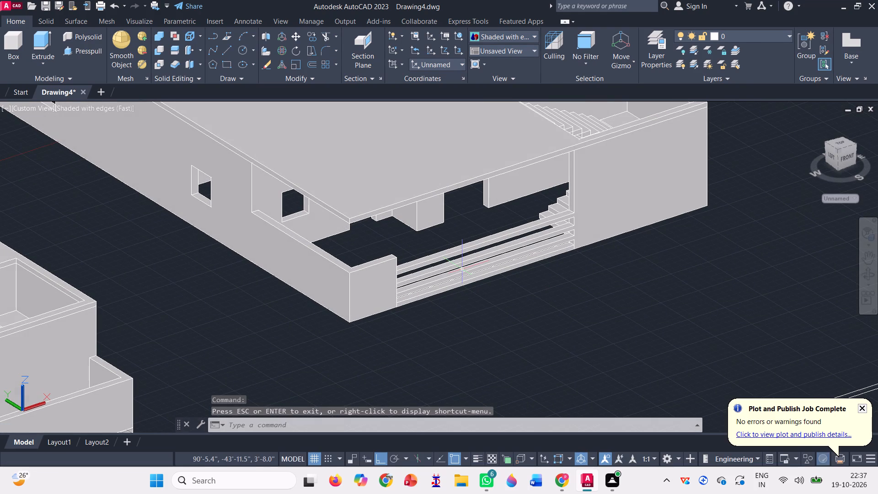
pyautogui.scroll(2, 450, 305)
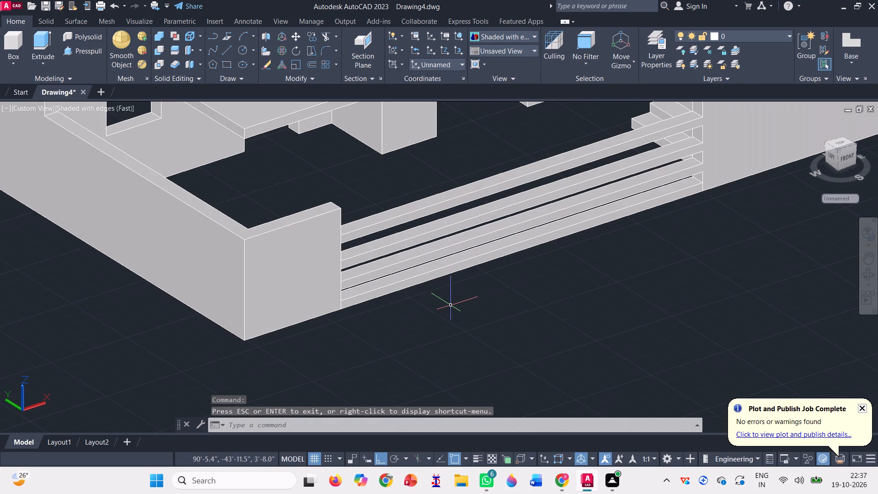
pyautogui.scroll(-3, 352, 326)
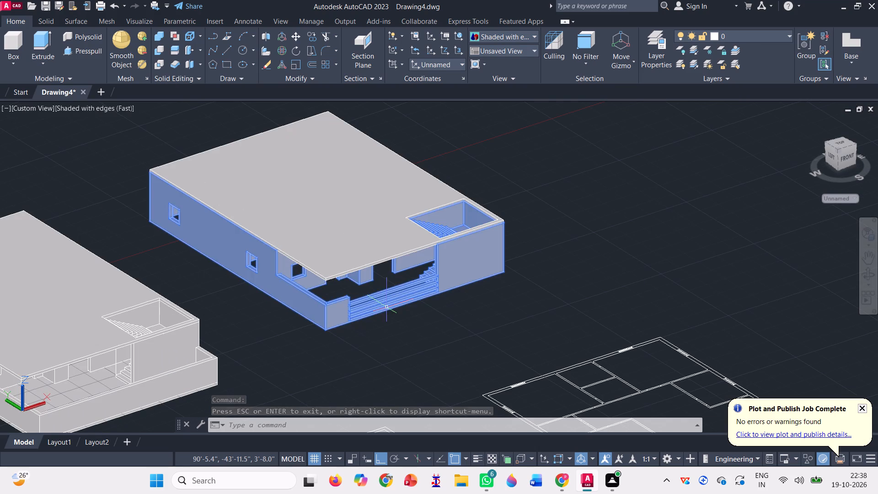
# Move the first house's walls, floor slab and roof slab about 79' in the Y direction, keeping ortho alignment.
pyautogui.scroll(-1, 495, 247)
pyautogui.scroll(-1, 434, 267)
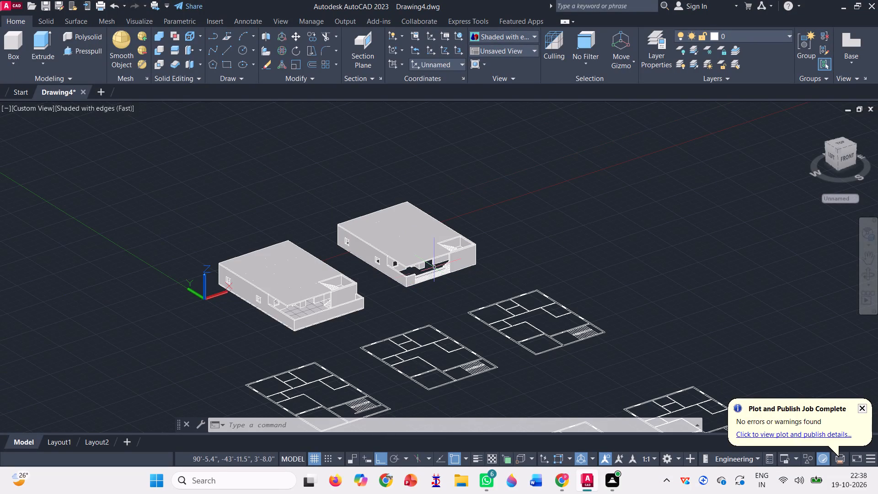
pyautogui.scroll(2, 289, 311)
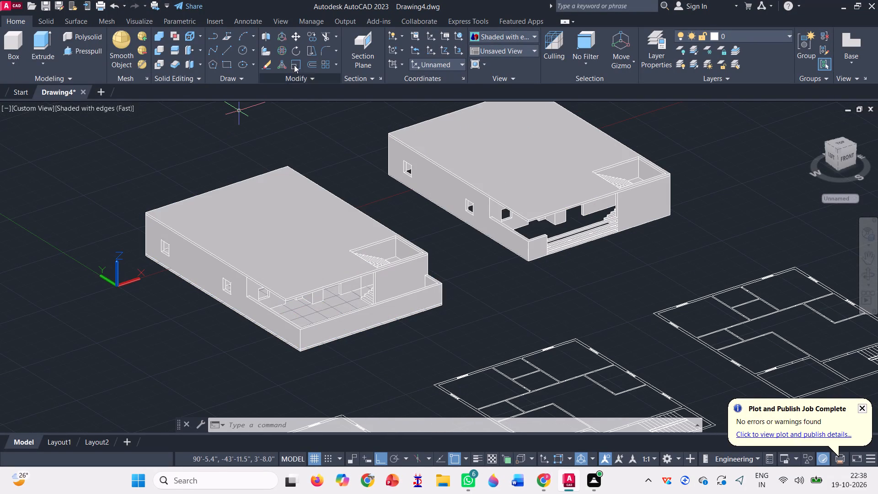
pyautogui.click(298, 38)
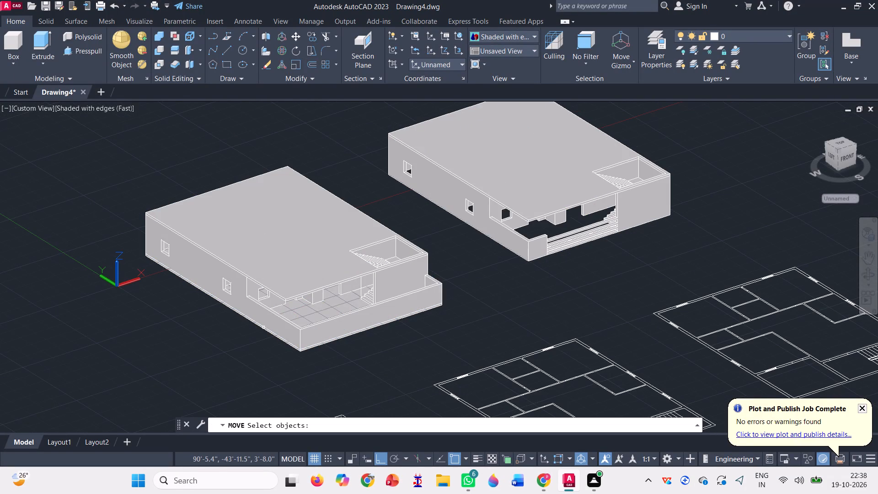
pyautogui.click(287, 323)
pyautogui.scroll(3, 294, 352)
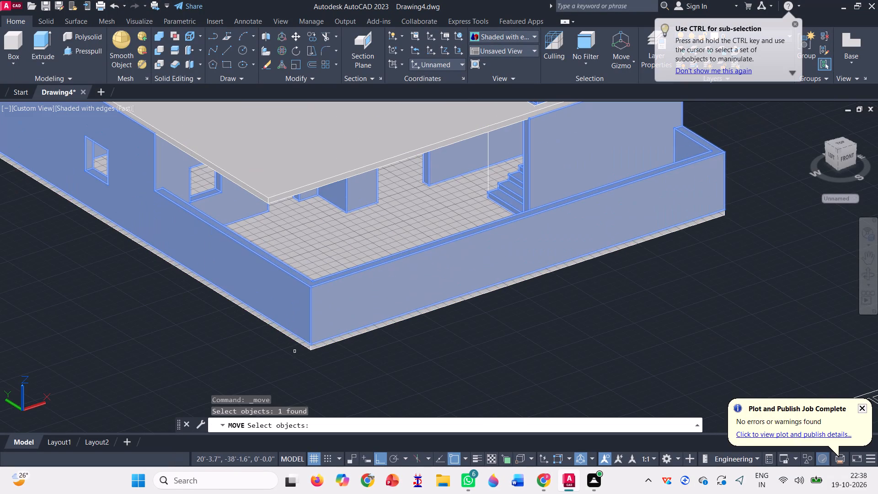
pyautogui.click(299, 342)
pyautogui.scroll(-1, 310, 377)
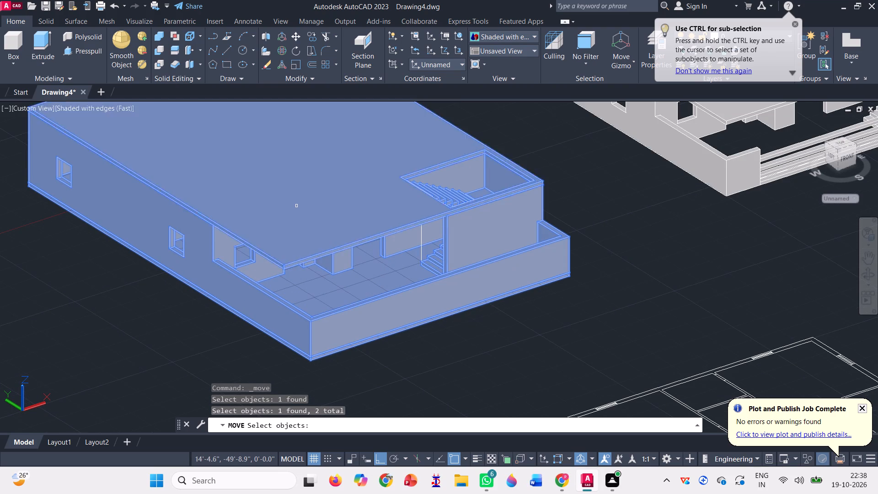
pyautogui.click(296, 205)
pyautogui.press('space')
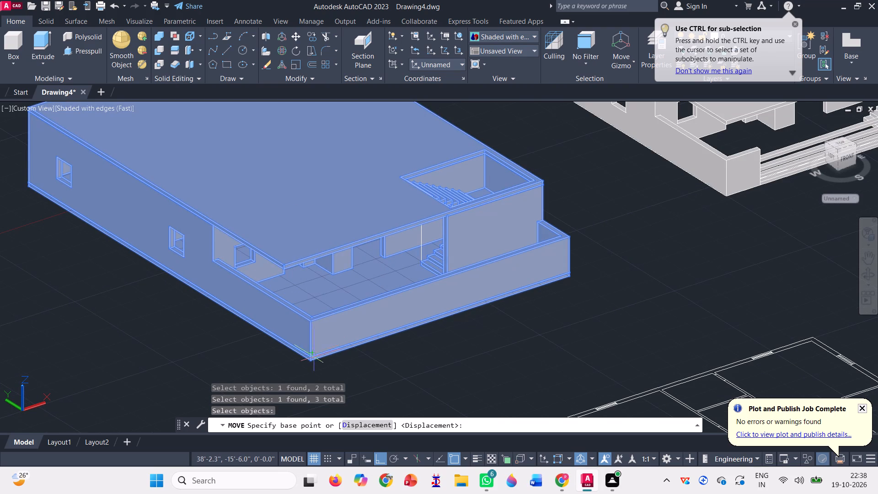
pyautogui.click(311, 361)
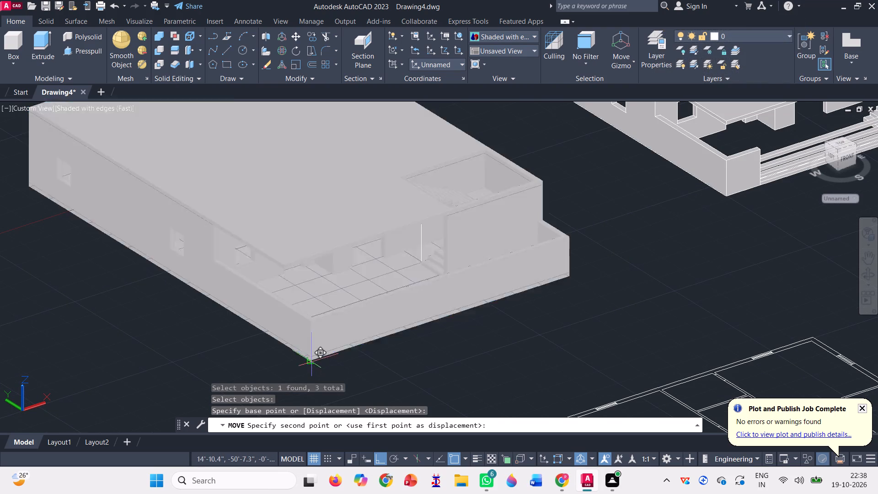
pyautogui.scroll(-3, 531, 360)
pyautogui.scroll(3, 334, 264)
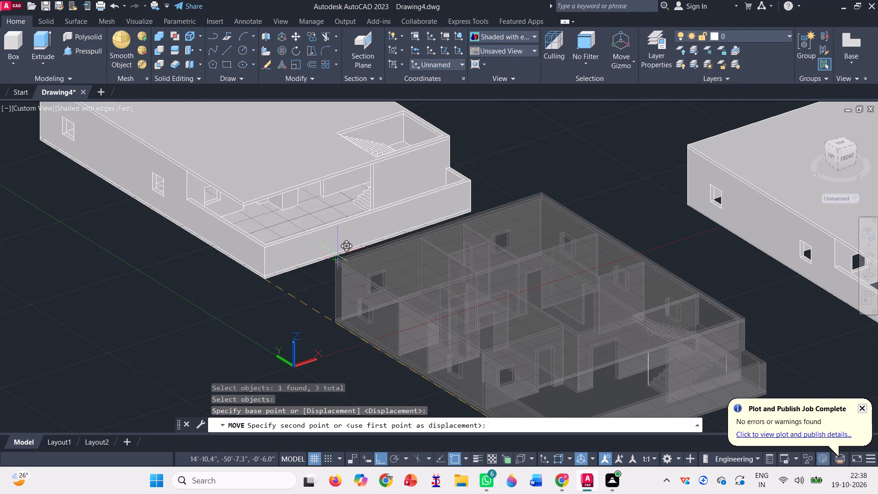
pyautogui.click(280, 271)
pyautogui.scroll(-1, 507, 277)
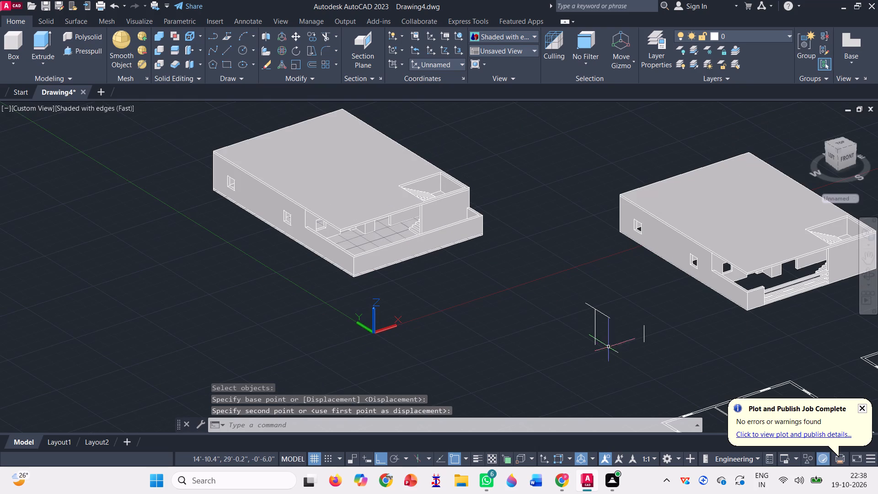
# Erase the loose lines left behind where the first house stood.
pyautogui.click(664, 373)
pyautogui.click(530, 289)
pyautogui.press('Delete')
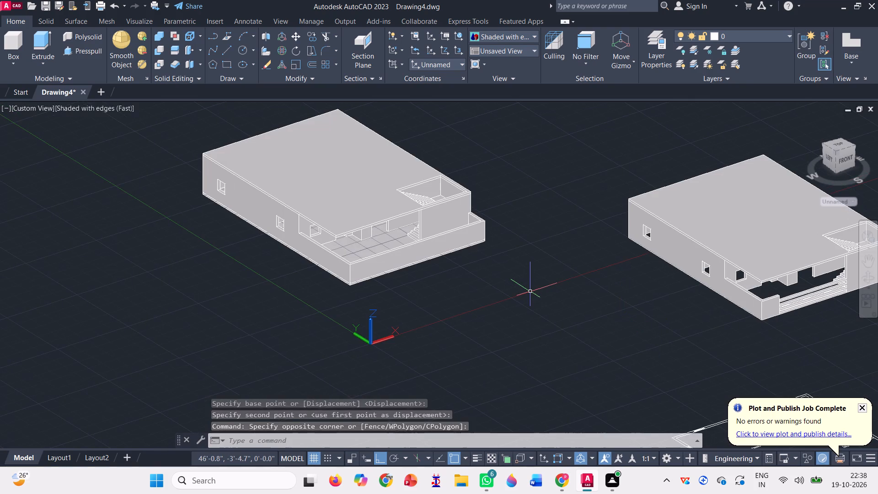
# Move the first house's walls, floor and roof up by the floor slab's thickness, placing the slab's bottom front corner at elevation 0.
pyautogui.click(297, 34)
pyautogui.click(349, 229)
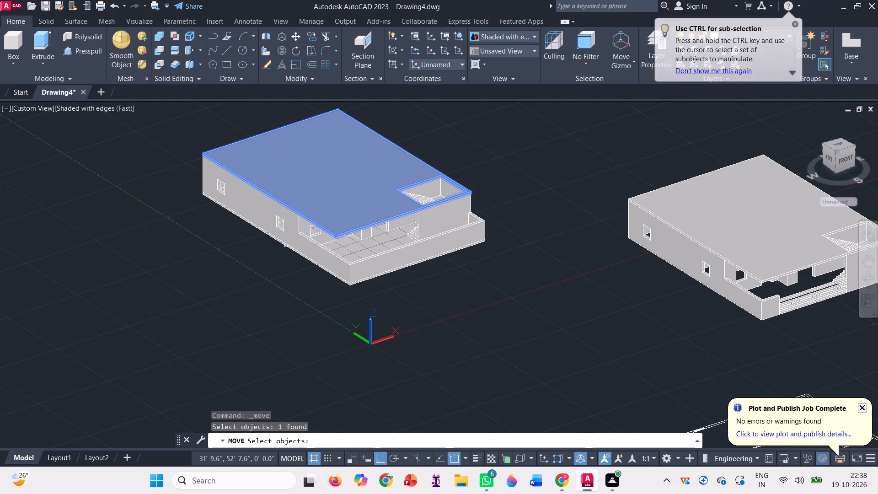
pyautogui.click(289, 229)
pyautogui.click(352, 247)
pyautogui.scroll(6, 345, 283)
pyautogui.press('space')
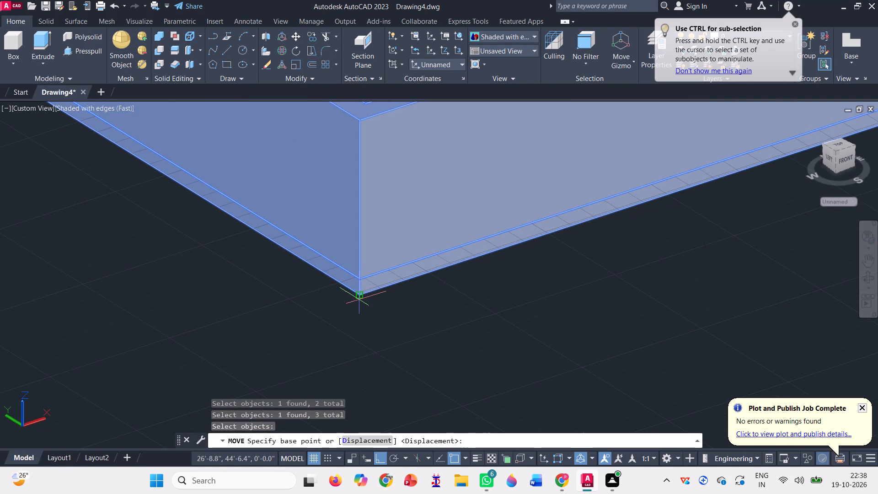
pyautogui.click(359, 299)
pyautogui.click(361, 276)
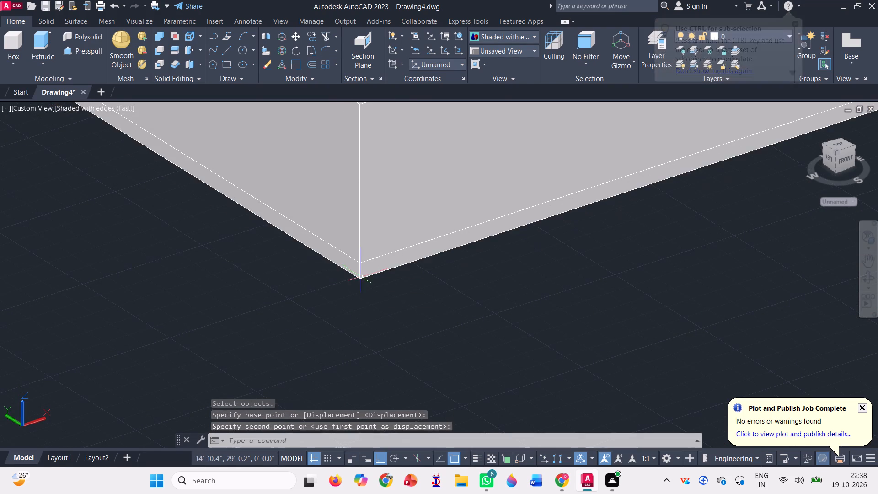
pyautogui.scroll(-6, 372, 323)
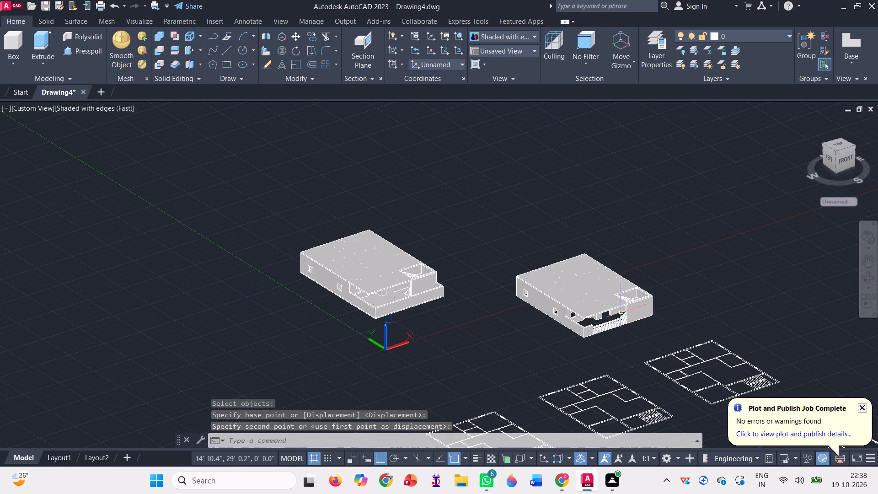
# Copy the second house's railed walls and roof slab from its bottom rear corner onto the first house's top rear corner, with ortho off.
pyautogui.click(307, 33)
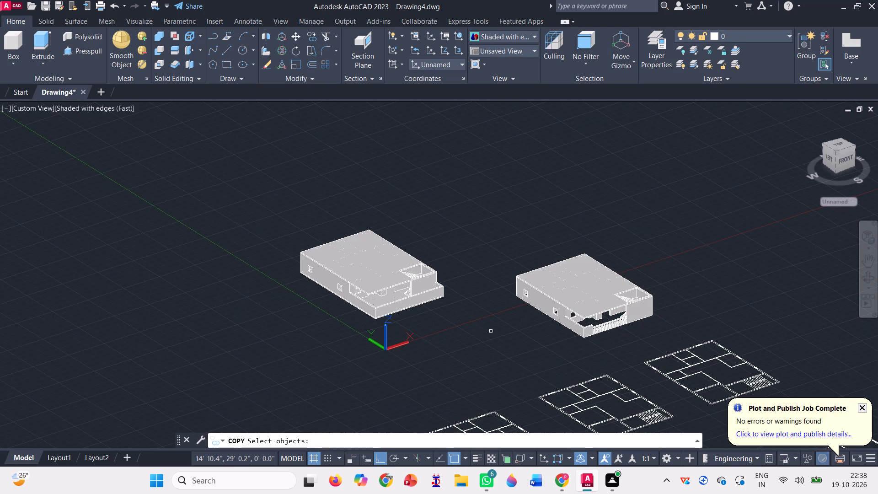
pyautogui.click(551, 290)
pyautogui.click(547, 306)
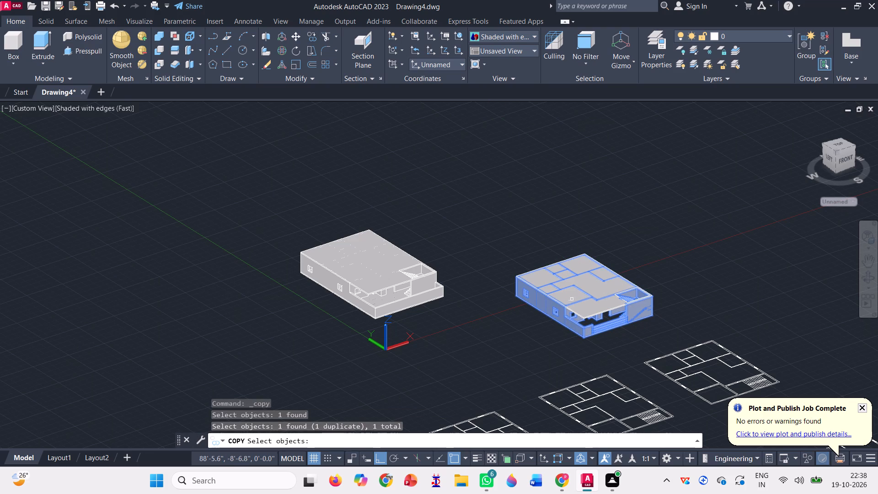
pyautogui.click(572, 296)
pyautogui.press('space')
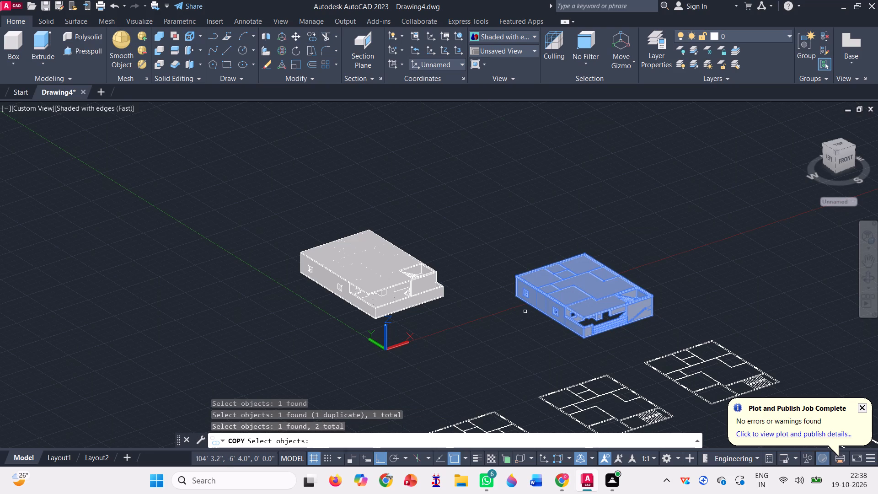
pyautogui.scroll(3, 513, 297)
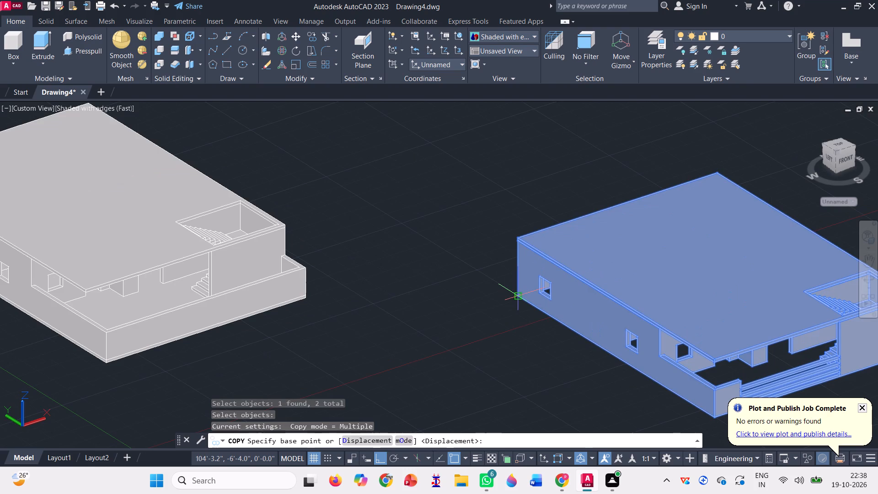
pyautogui.click(518, 295)
pyautogui.scroll(-2, 556, 247)
pyautogui.scroll(2, 284, 196)
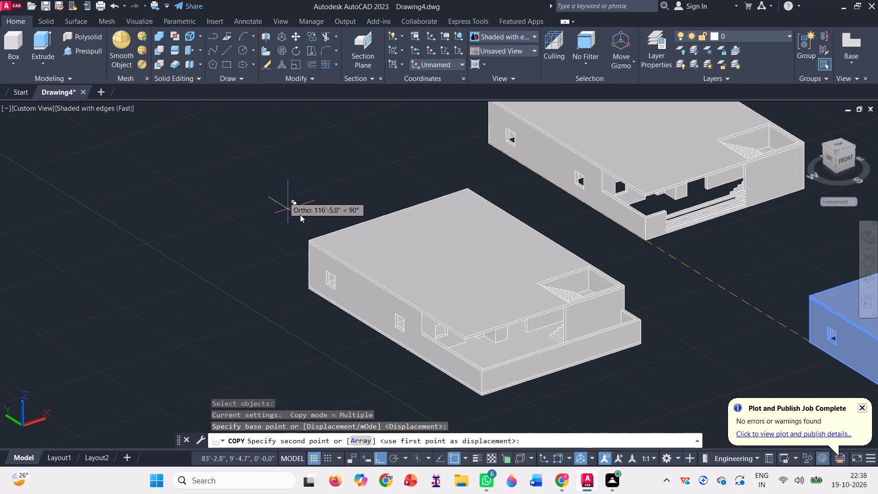
pyautogui.press('F8')
pyautogui.scroll(3, 299, 238)
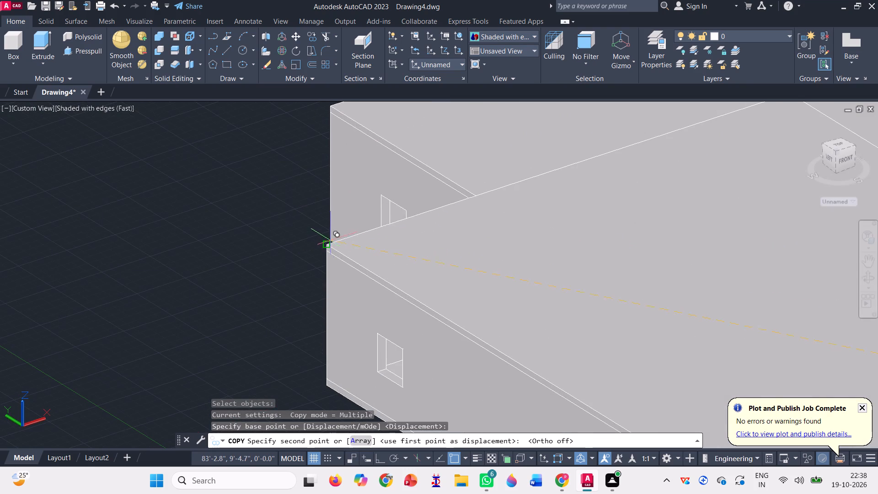
pyautogui.click(327, 246)
pyautogui.scroll(-2, 323, 247)
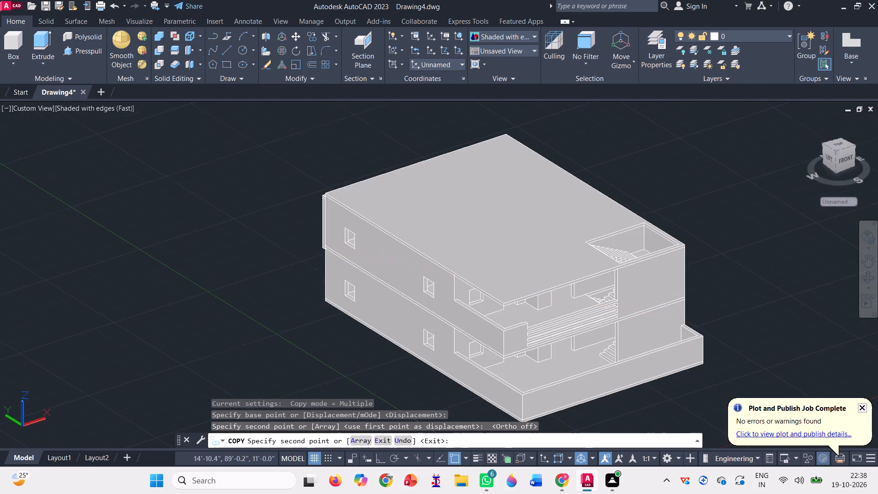
# Place another copy of the railed storey on the stack's top rear corner at 21'-6" elevation and finish copying.
pyautogui.scroll(3, 338, 195)
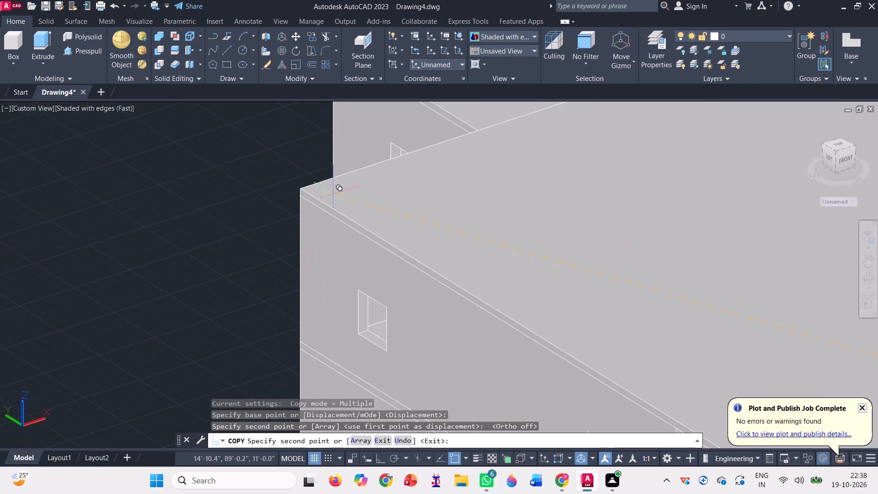
pyautogui.click(299, 188)
pyautogui.scroll(-2, 286, 211)
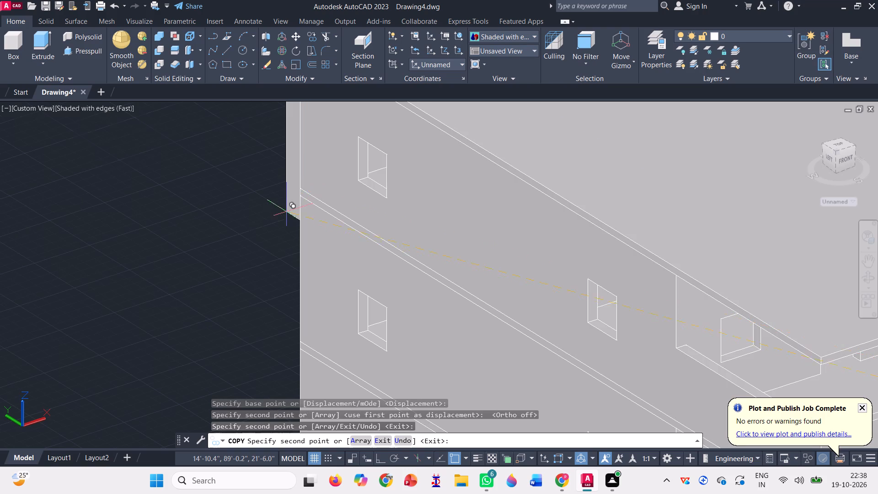
pyautogui.scroll(-2, 286, 211)
pyautogui.press('space')
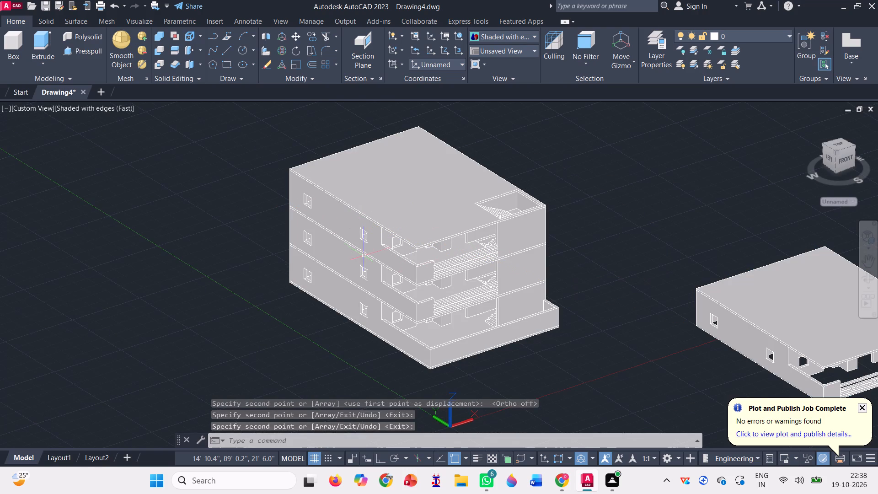
# Erase the original second house standing beside the stacked building.
pyautogui.scroll(-2, 310, 231)
pyautogui.click(546, 306)
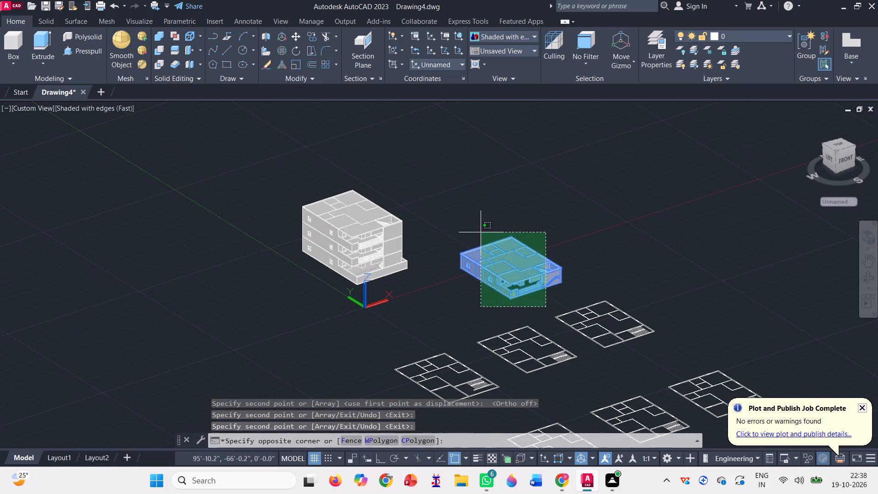
pyautogui.click(481, 232)
pyautogui.press('Delete')
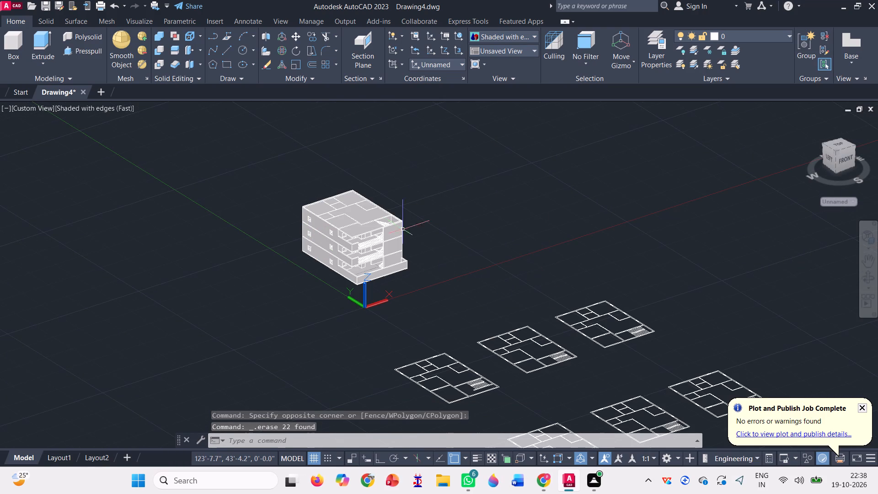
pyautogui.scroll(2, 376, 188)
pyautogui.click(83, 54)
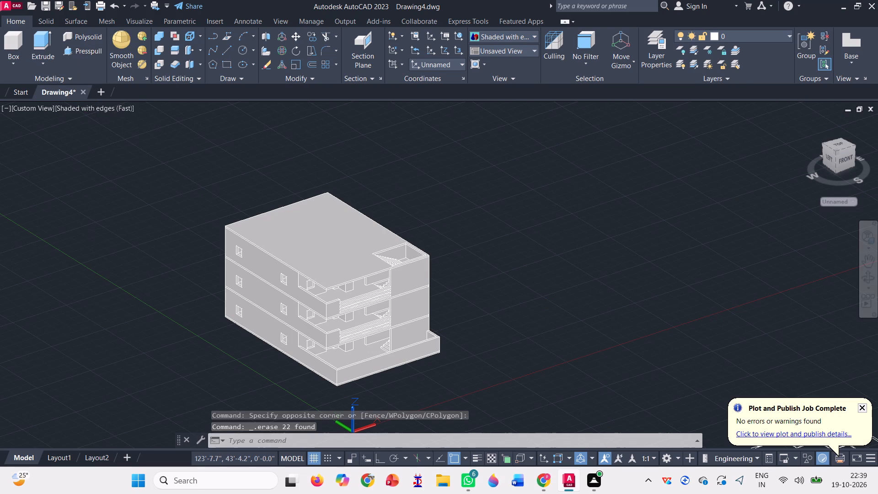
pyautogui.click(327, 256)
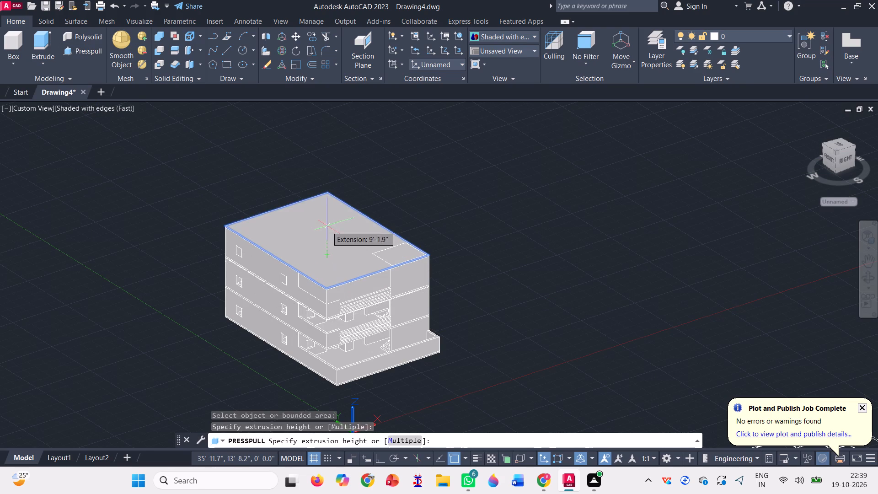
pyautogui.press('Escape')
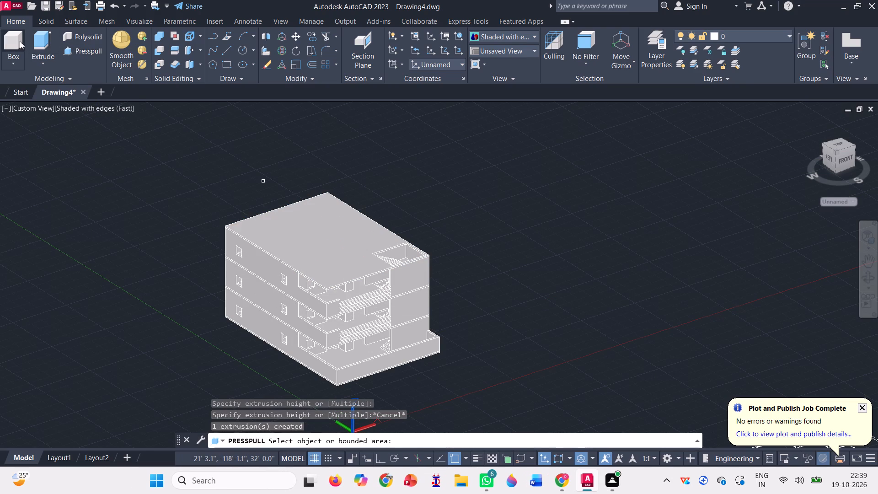
# Draw a 10' high box over the stair opening, from the roof's front outer corner to the opening's diagonally opposite outer corner.
pyautogui.click(16, 38)
pyautogui.scroll(3, 352, 241)
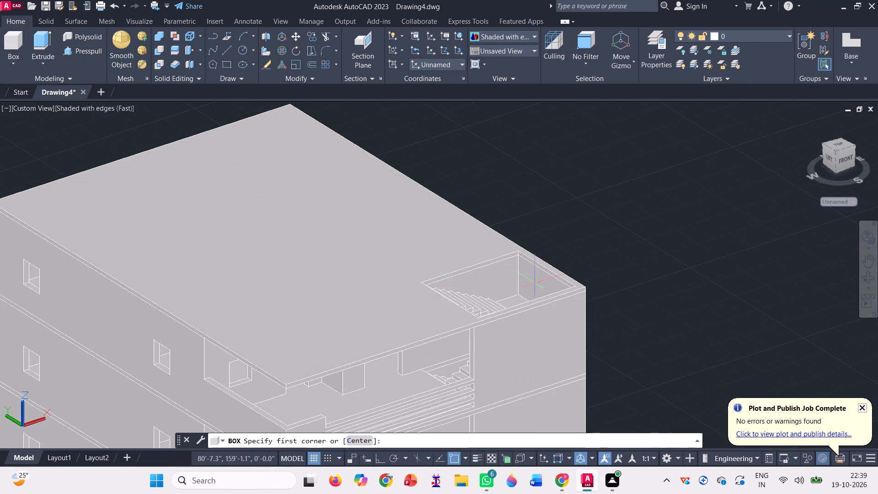
pyautogui.scroll(3, 571, 288)
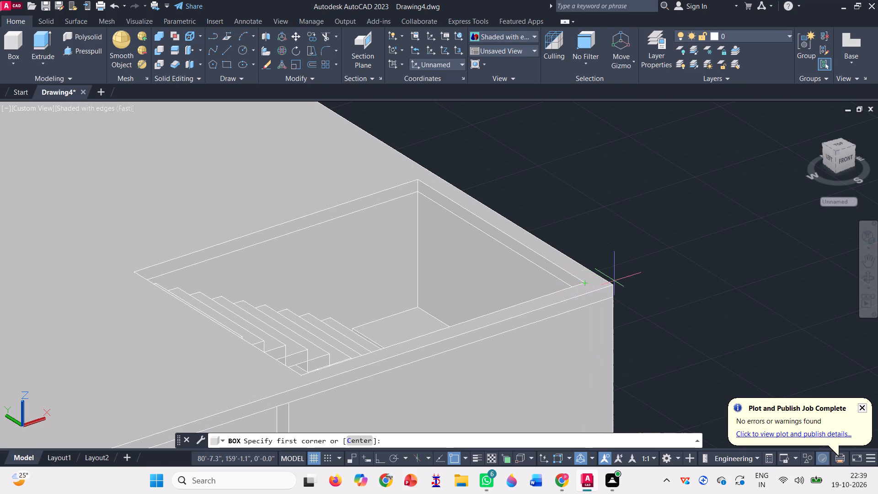
pyautogui.click(613, 285)
pyautogui.scroll(-2, 603, 256)
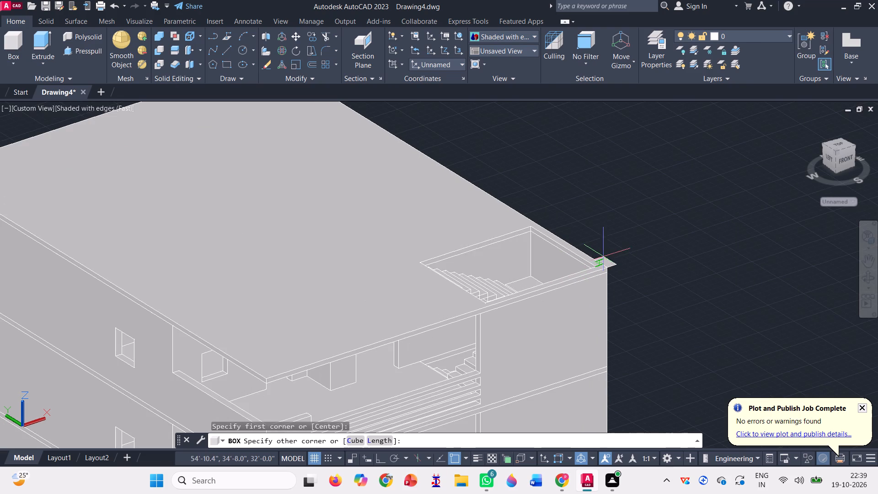
pyautogui.scroll(2, 406, 257)
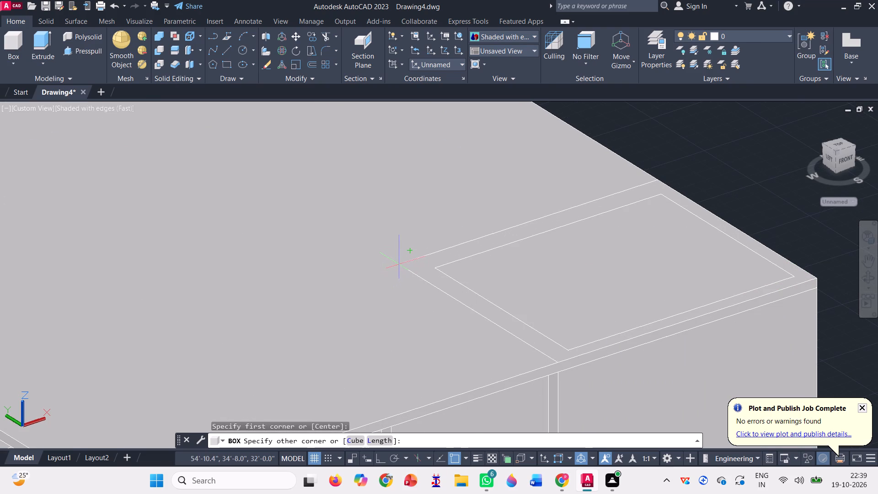
pyautogui.click(398, 263)
pyautogui.scroll(-2, 395, 272)
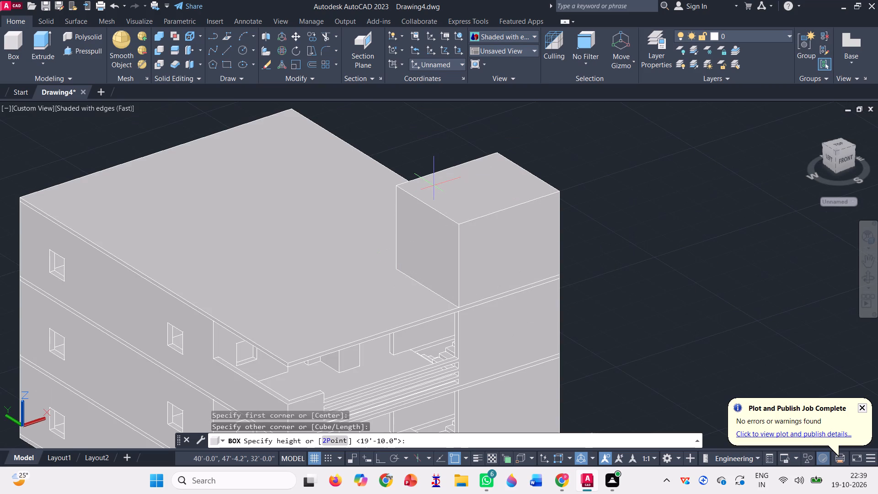
pyautogui.write("10'")
pyautogui.press('Return')
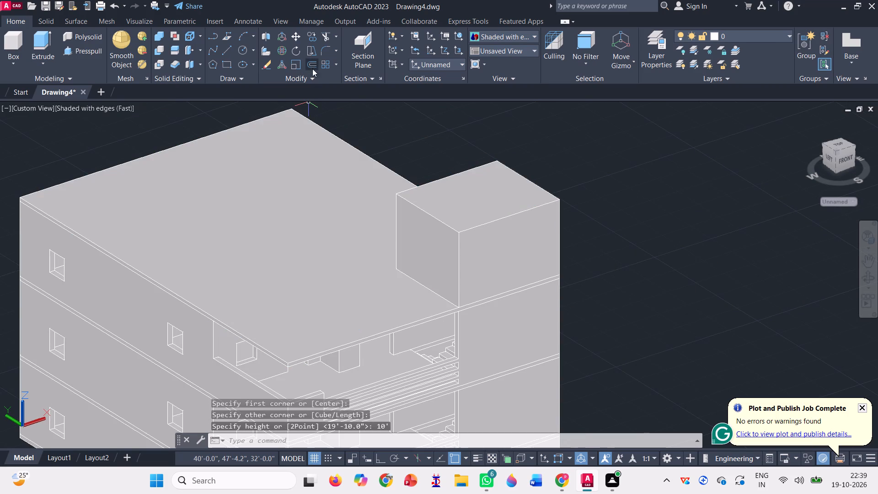
# Draw a rectangle around the top face of the rooftop box, between its diagonally opposite outer corners.
pyautogui.click(229, 61)
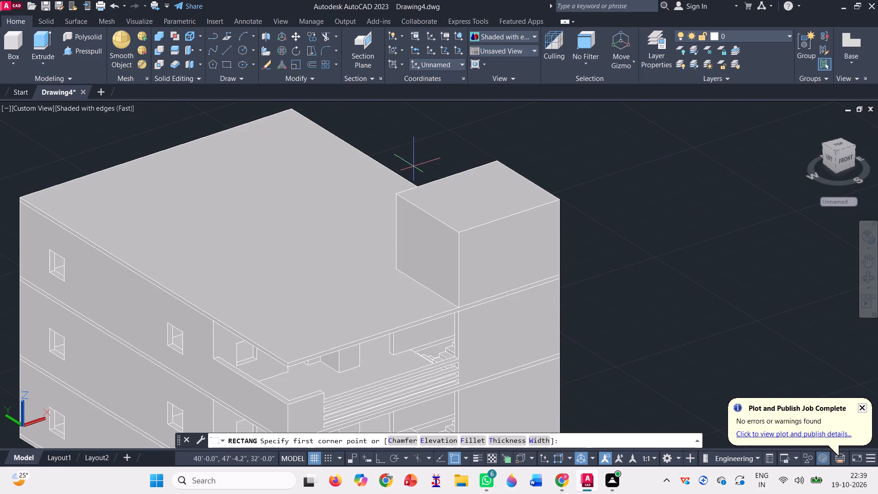
pyautogui.scroll(2, 401, 195)
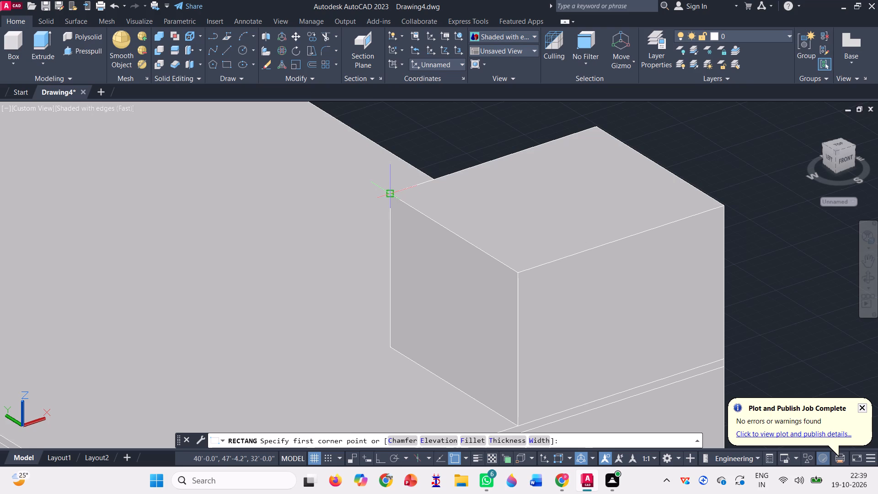
pyautogui.click(388, 192)
pyautogui.scroll(-1, 332, 227)
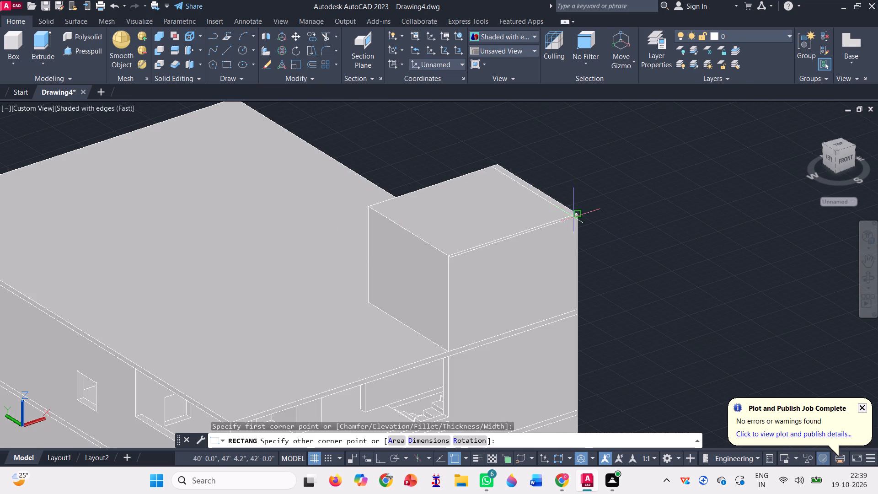
pyautogui.scroll(2, 573, 217)
pyautogui.click(580, 211)
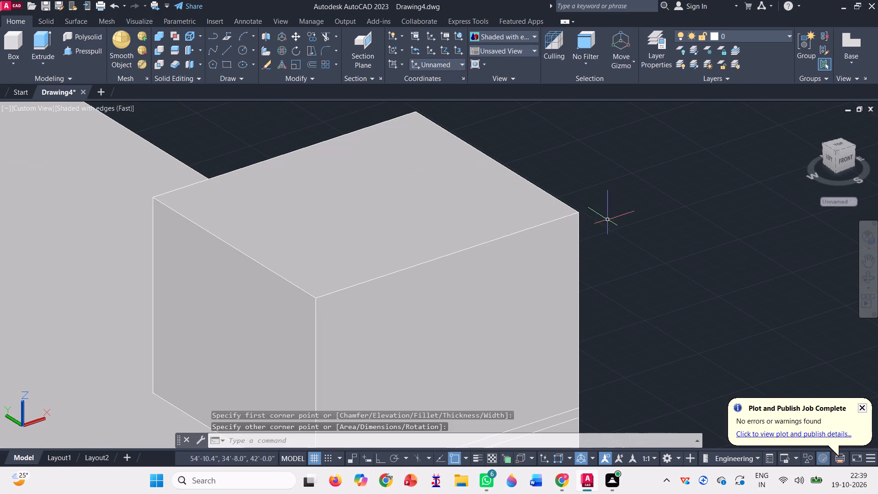
pyautogui.press('space')
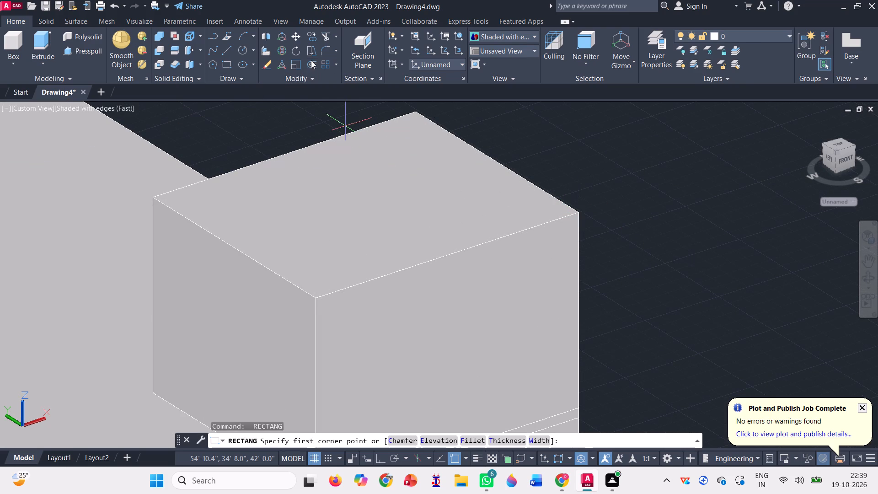
# Offset the rectangle on top of the rooftop box inward by 0'4".
pyautogui.click(311, 60)
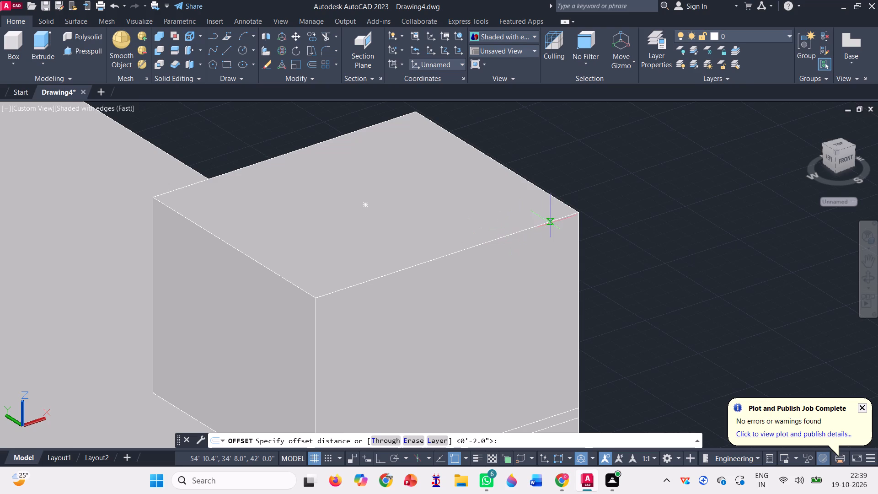
pyautogui.write("0'")
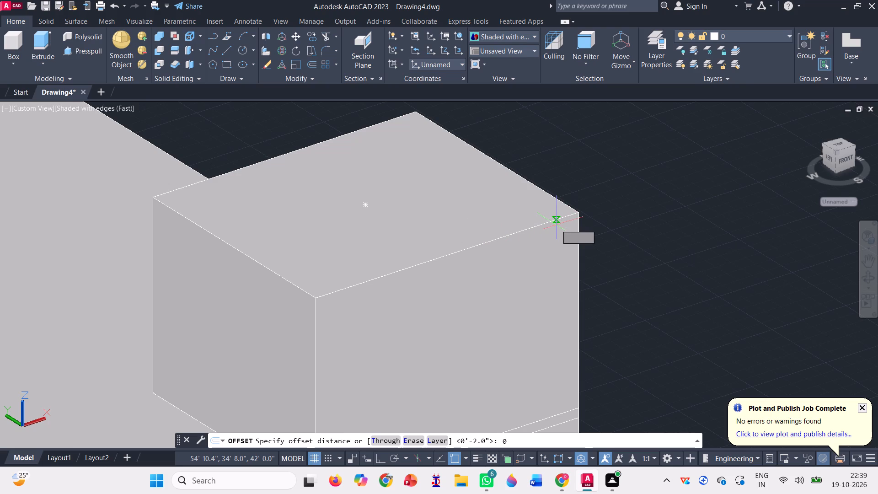
pyautogui.write('4"')
pyautogui.press('Return')
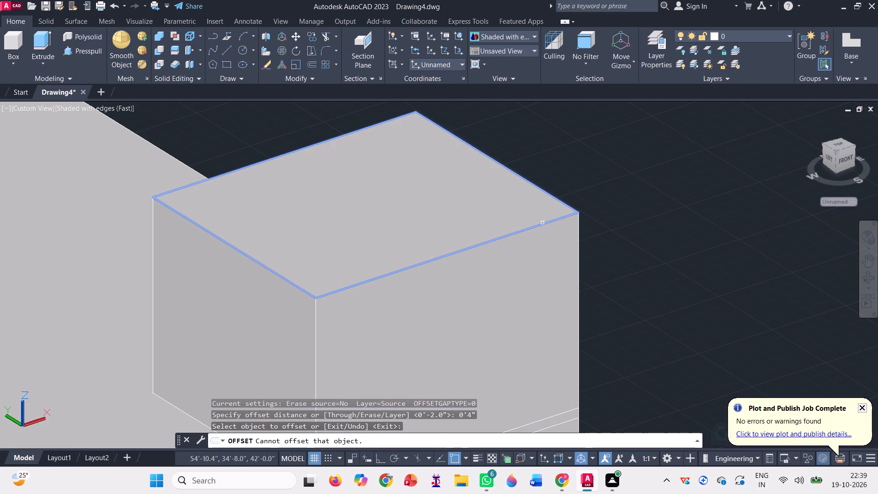
pyautogui.click(542, 226)
pyautogui.click(421, 194)
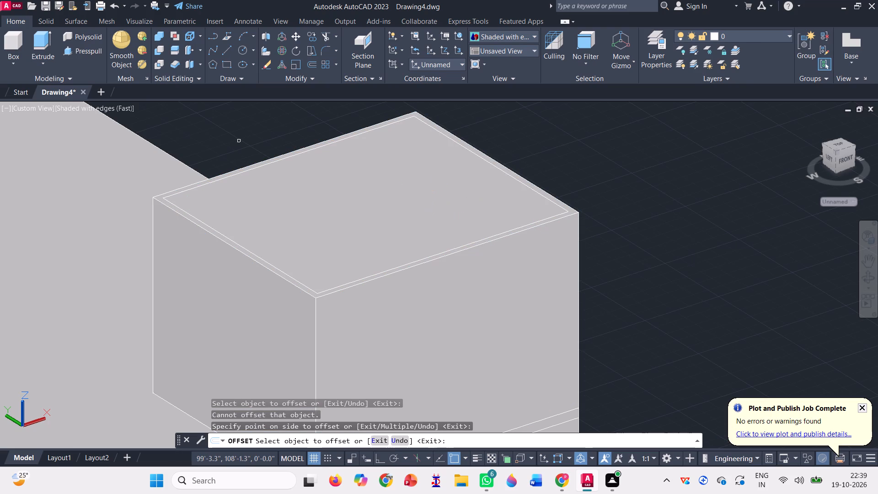
pyautogui.press('Escape')
# Presspull the area inside the offset rectangle down by -10' to hollow out the staircase room.
pyautogui.click(82, 50)
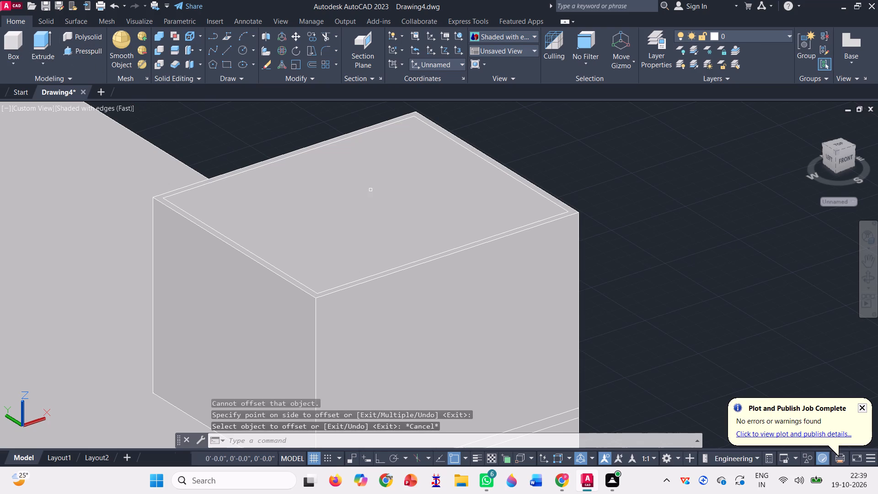
pyautogui.click(370, 188)
pyautogui.scroll(-2, 384, 126)
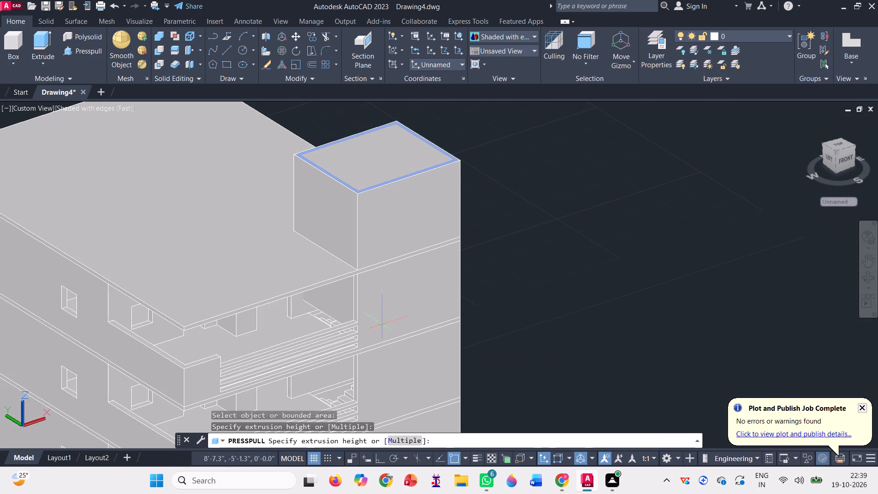
pyautogui.write("-10'")
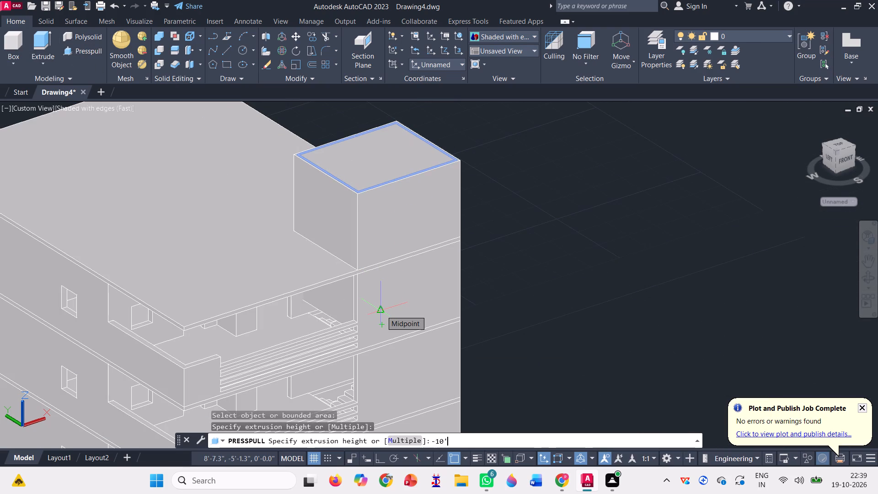
pyautogui.press('Return')
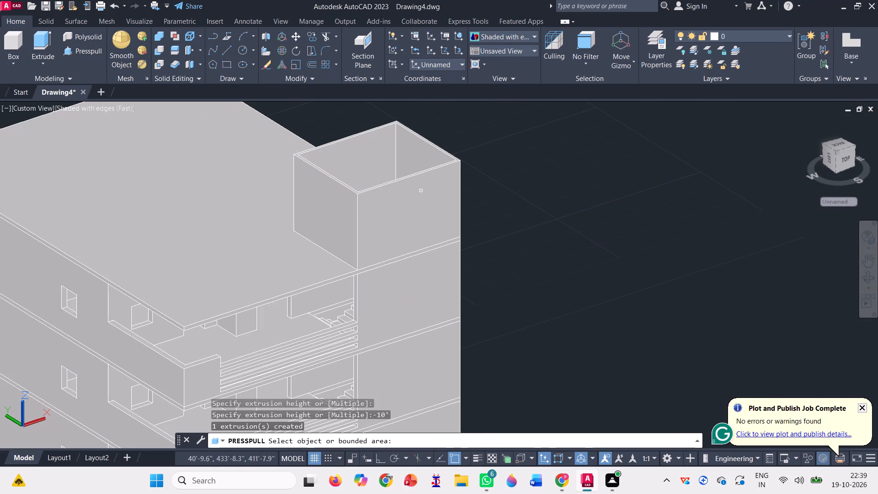
pyautogui.press('Escape')
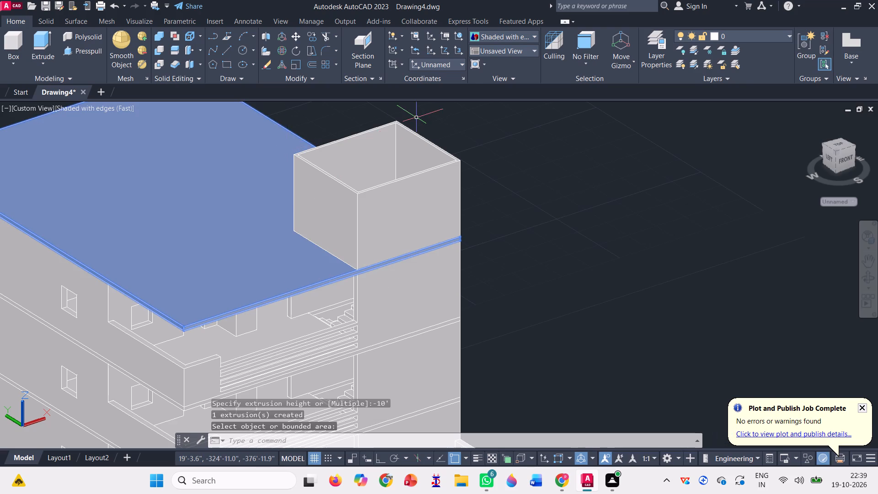
# Draw a roof slab box across the staircase room's diagonally opposite top outer corners, with a height of -0'6".
pyautogui.scroll(2, 416, 115)
pyautogui.click(13, 38)
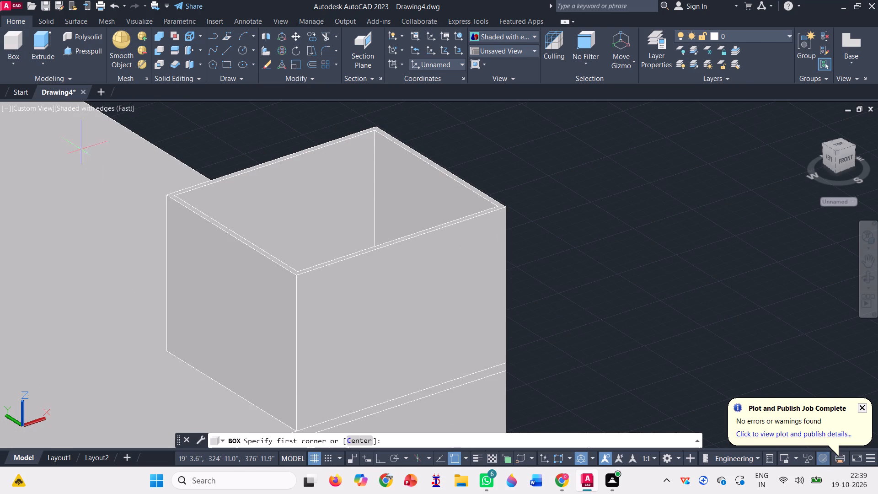
pyautogui.scroll(3, 171, 192)
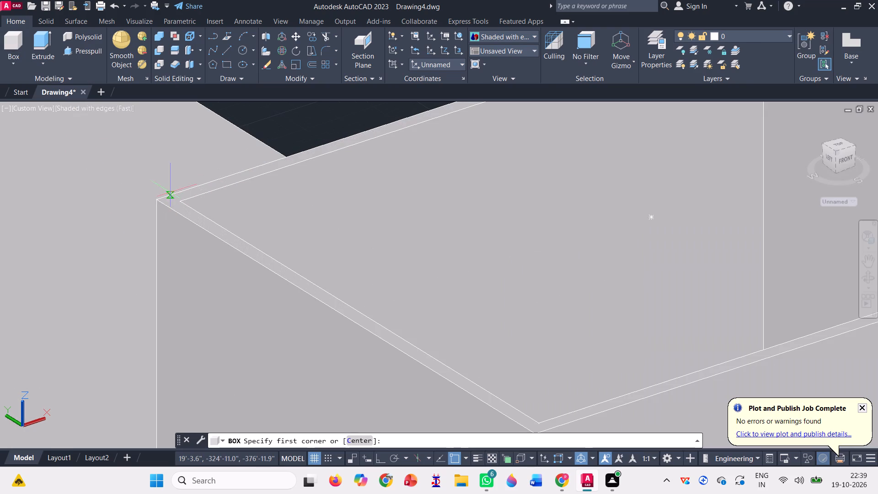
pyautogui.click(154, 200)
pyautogui.scroll(-2, 143, 189)
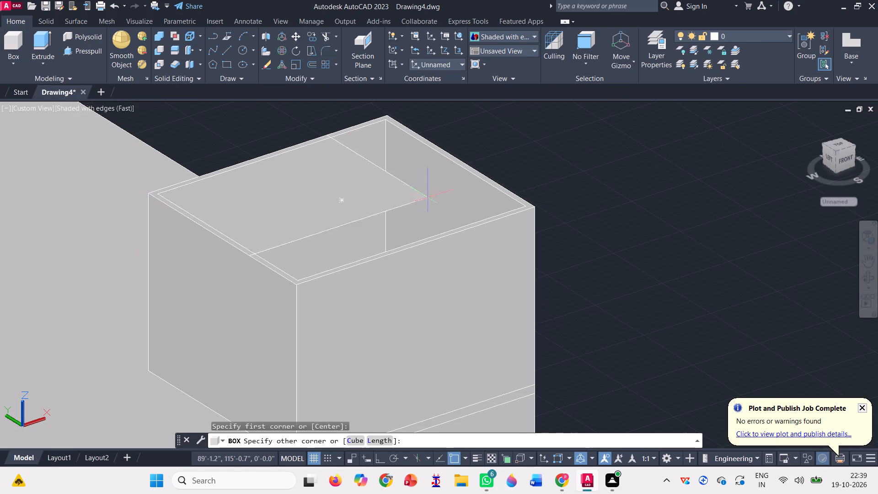
pyautogui.scroll(2, 533, 194)
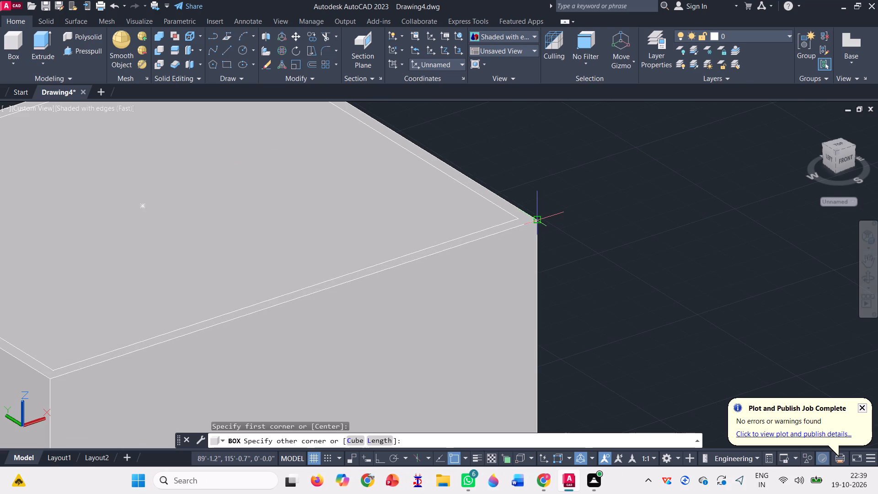
pyautogui.click(539, 216)
pyautogui.scroll(-1, 551, 196)
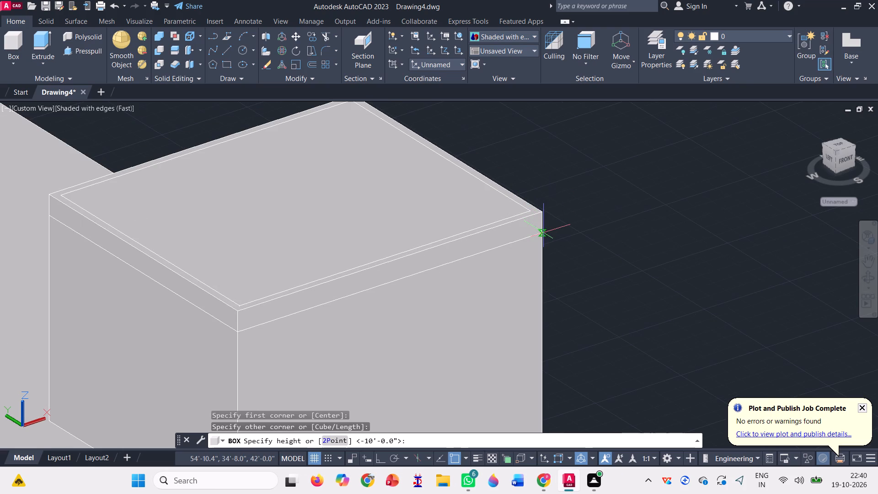
pyautogui.press('0')
pyautogui.press('BackSpace')
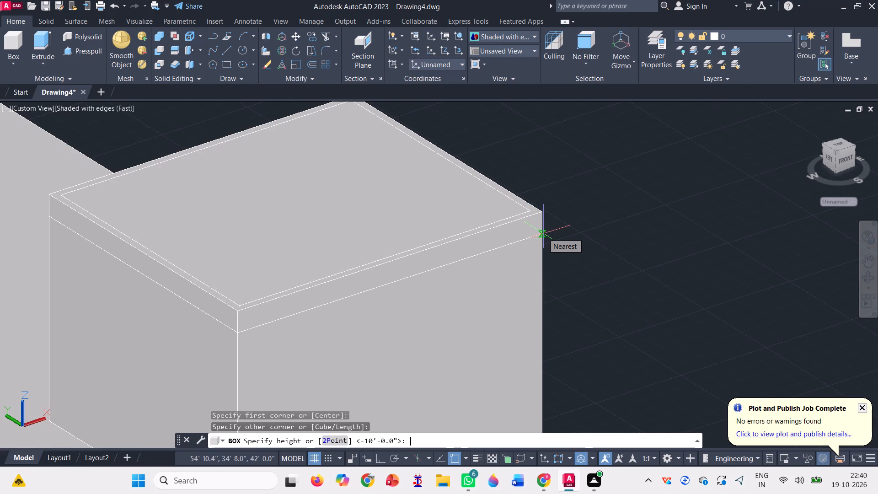
pyautogui.write("-0'6")
pyautogui.hotkey('shift', '"')
pyautogui.press('Return')
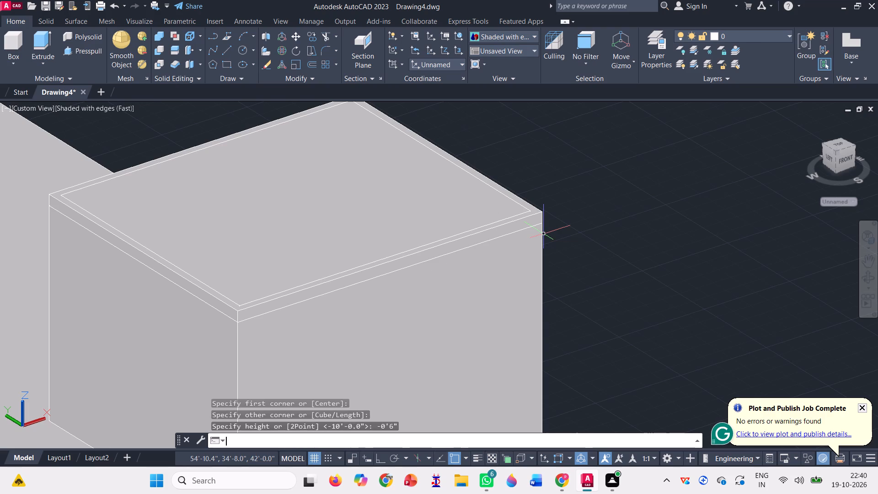
pyautogui.press('Return')
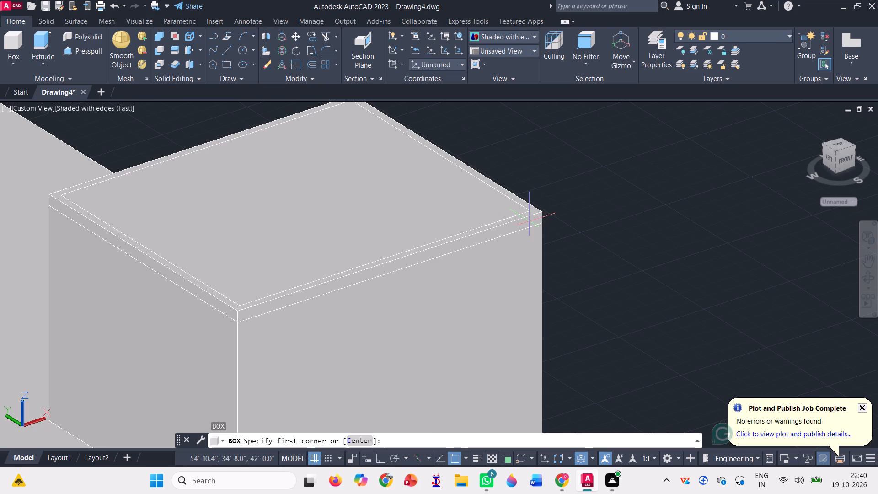
pyautogui.scroll(2, 529, 206)
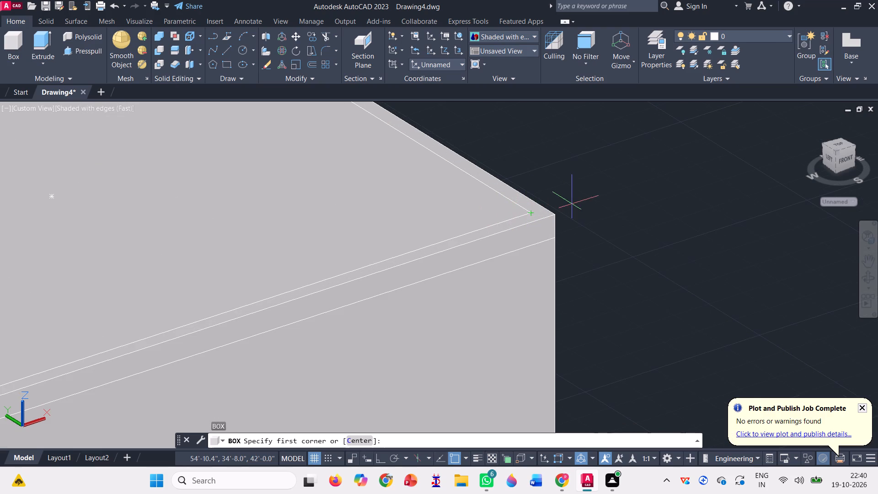
pyautogui.press('Escape')
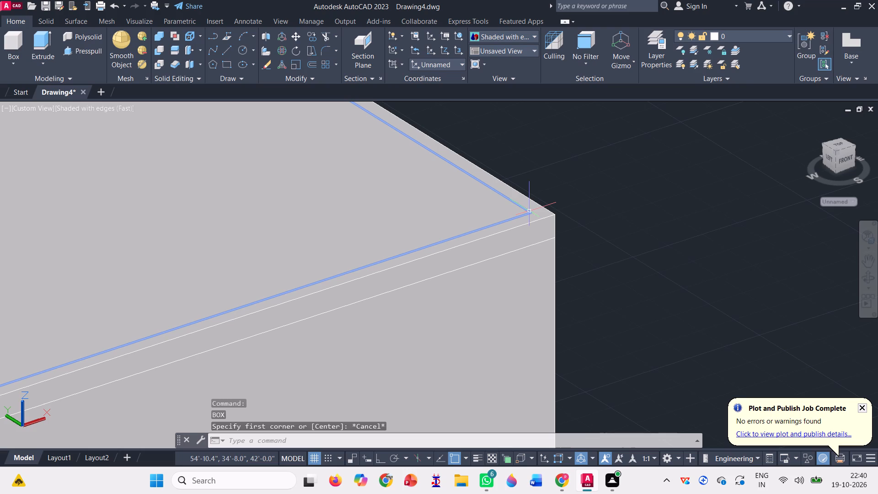
# Erase the inner offset rectangle on top of the staircase room.
pyautogui.click(529, 210)
pyautogui.press('Delete')
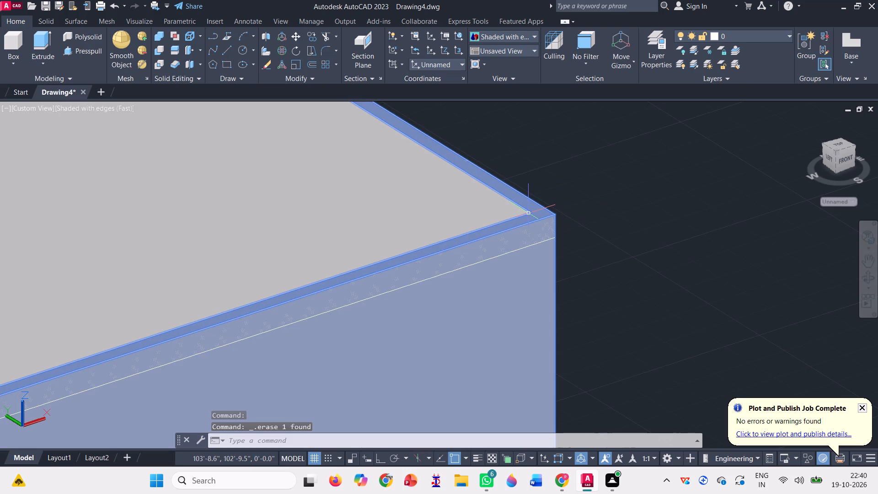
# With ortho on, draw a door outline 7' high and about 7'-2" wide on the staircase room's roof-side wall, starting at its base edge.
pyautogui.scroll(2, 528, 213)
pyautogui.scroll(-2, 550, 188)
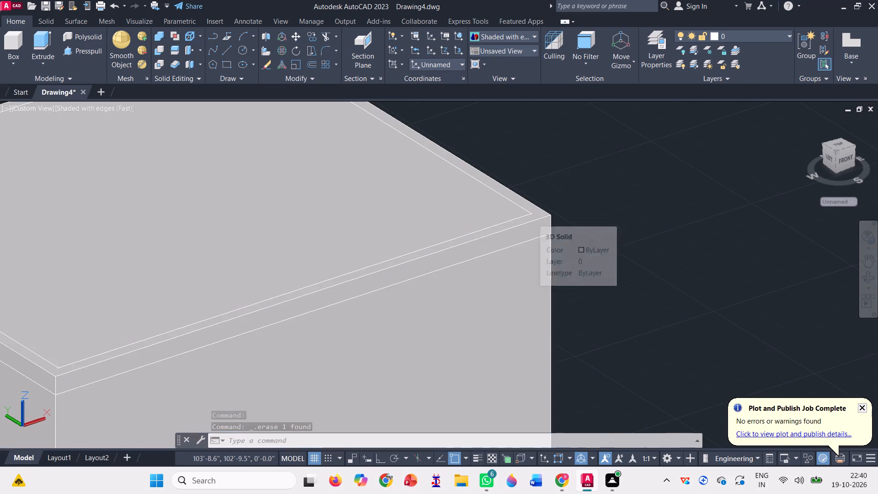
pyautogui.scroll(-1, 550, 188)
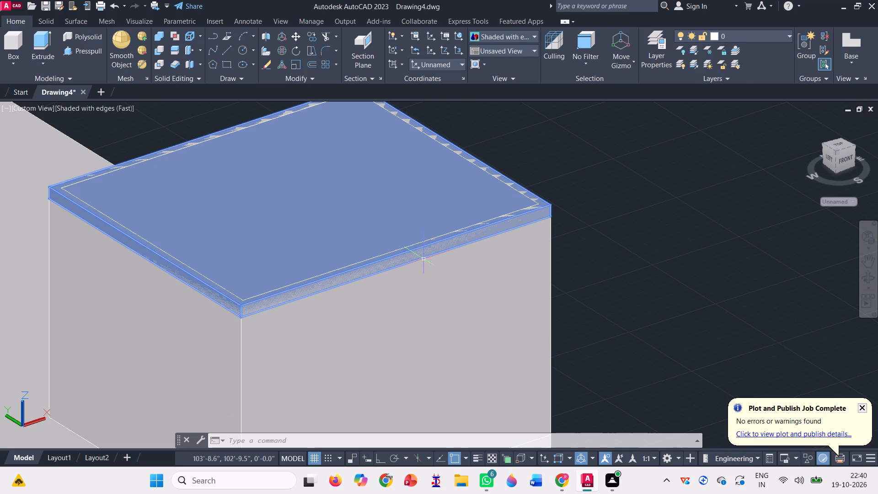
pyautogui.scroll(-1, 542, 235)
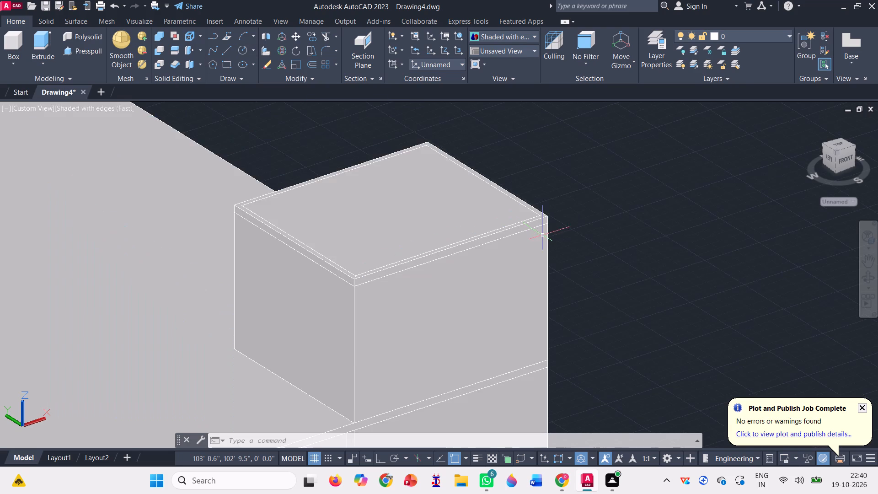
pyautogui.scroll(-1, 558, 201)
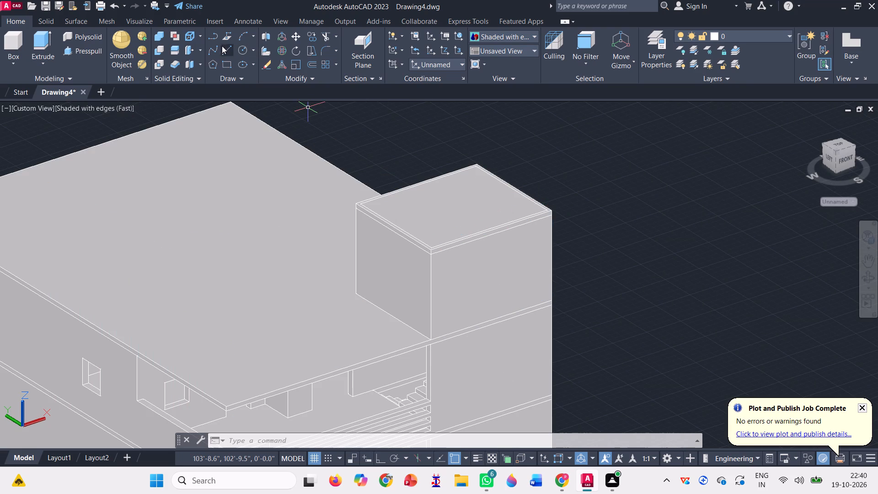
pyautogui.click(224, 49)
pyautogui.scroll(3, 380, 295)
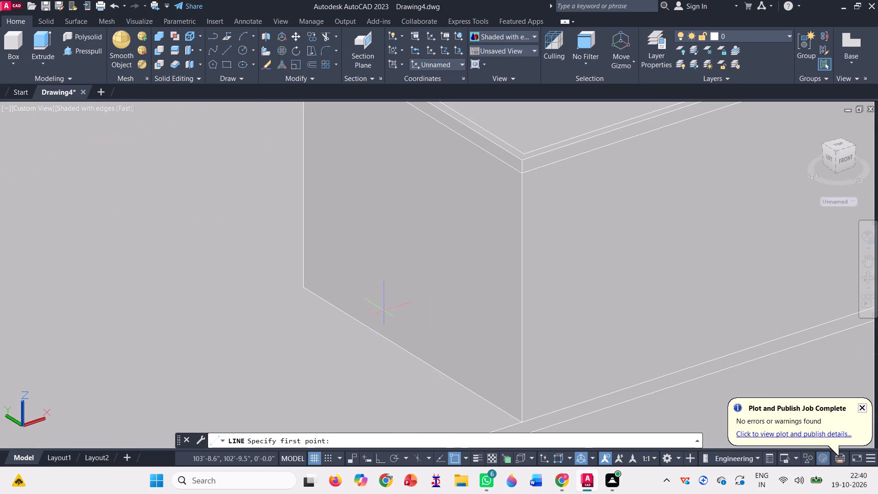
pyautogui.scroll(2, 346, 314)
pyautogui.click(346, 314)
pyautogui.scroll(-1, 346, 372)
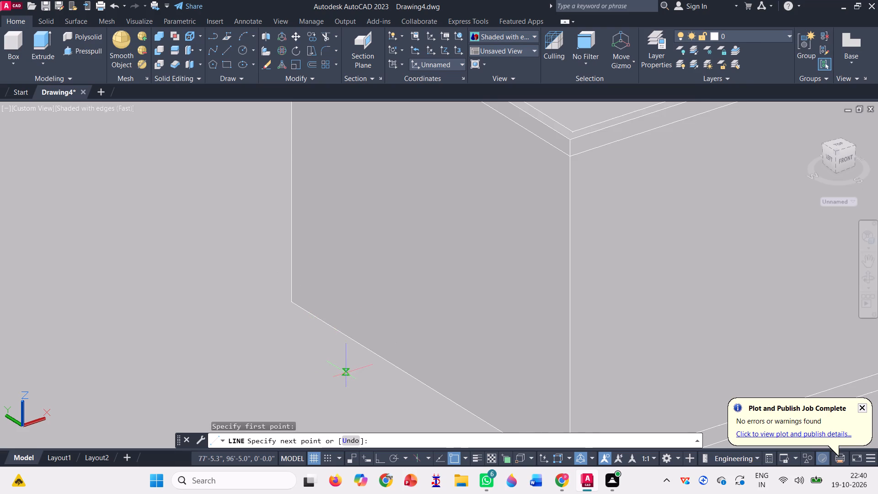
pyautogui.scroll(-2, 363, 303)
pyautogui.press('F8')
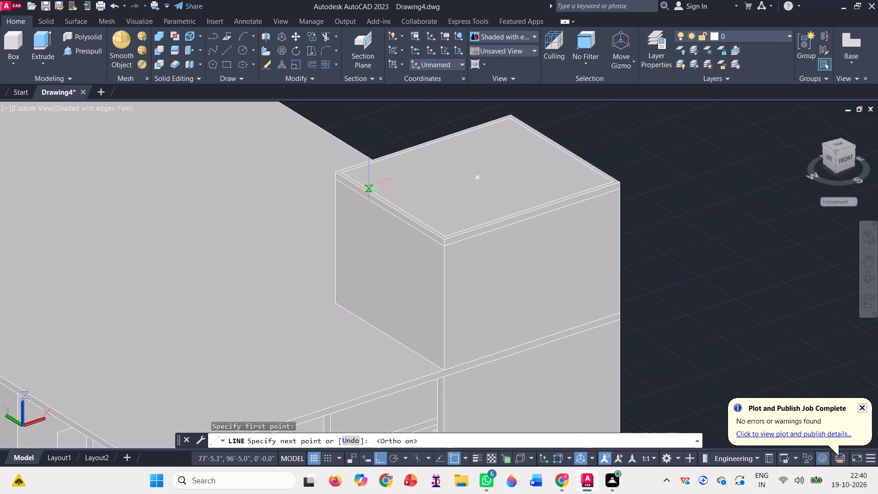
pyautogui.write("7'")
pyautogui.press('Return')
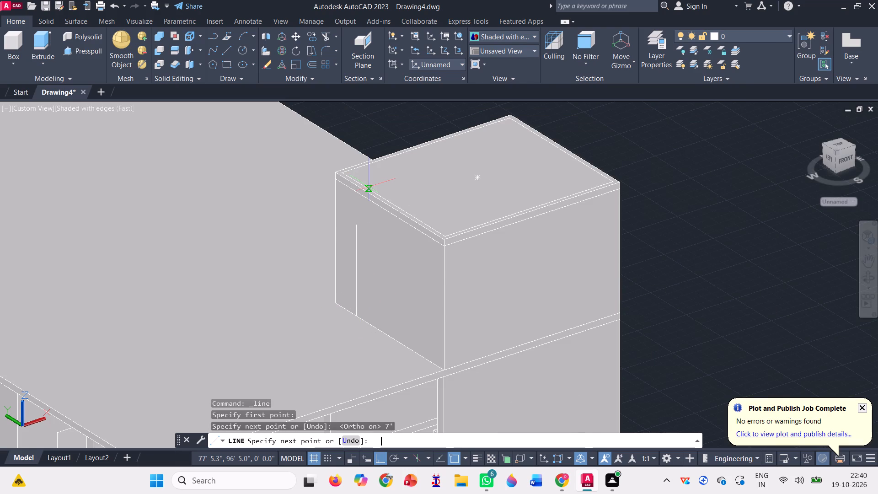
pyautogui.click(416, 263)
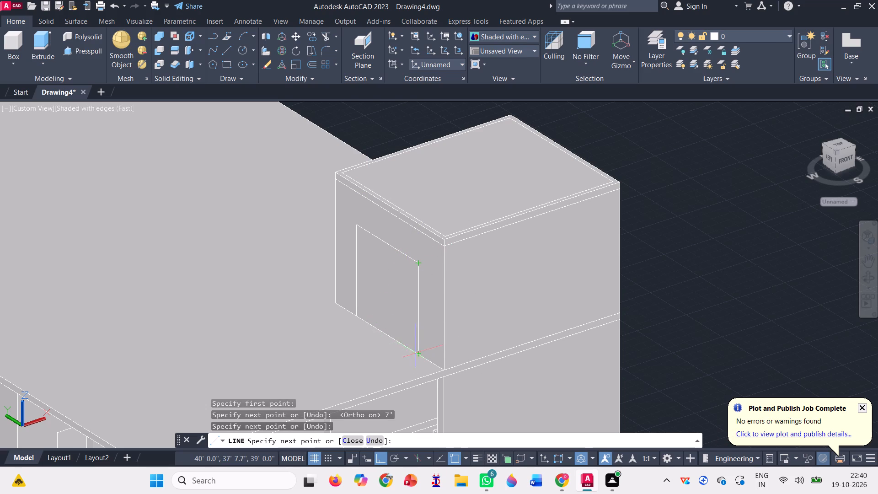
pyautogui.click(417, 354)
pyautogui.press('space')
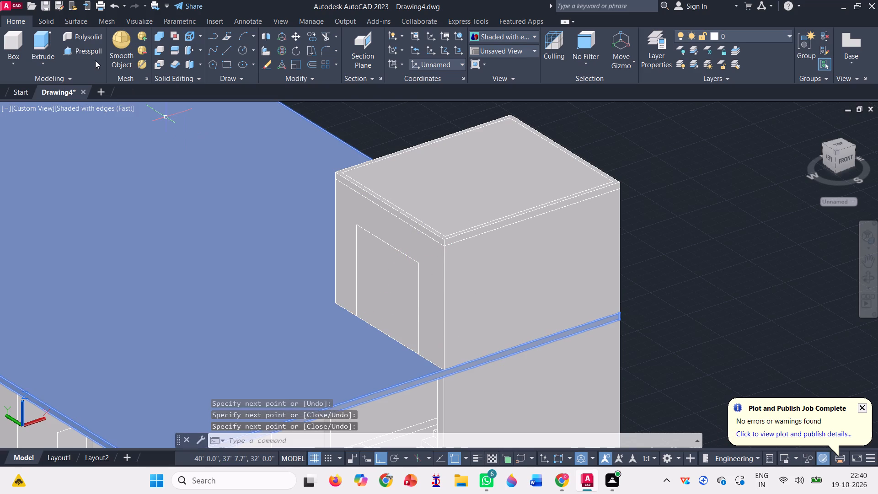
# Presspull the door outline through the staircase room's roof-side wall to cut the door opening.
pyautogui.click(89, 50)
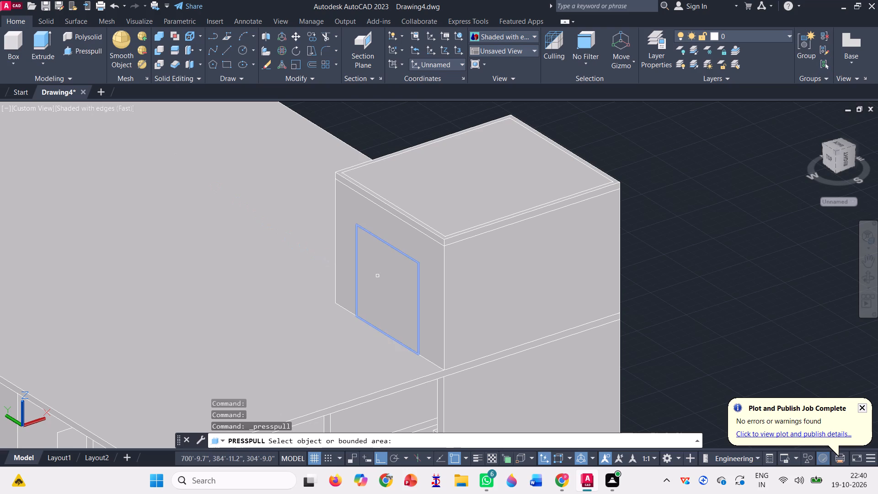
pyautogui.click(377, 275)
pyautogui.click(421, 259)
pyautogui.scroll(-1, 400, 266)
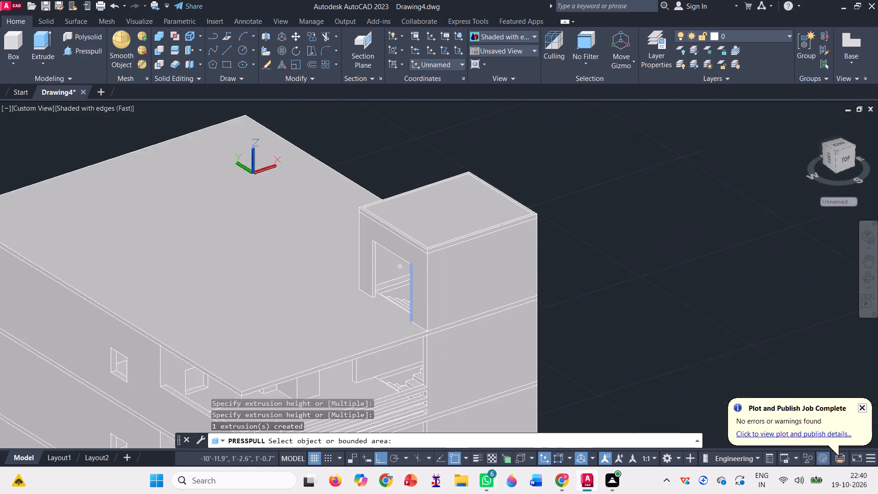
pyautogui.scroll(-1, 400, 266)
pyautogui.press('Escape')
pyautogui.scroll(-1, 430, 242)
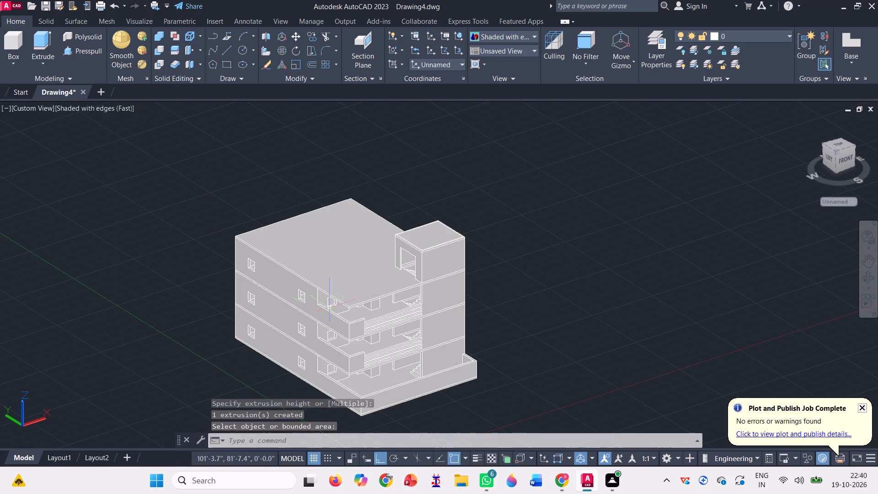
# Presspull the main roof surface beside the staircase room up by 3'.
pyautogui.click(74, 49)
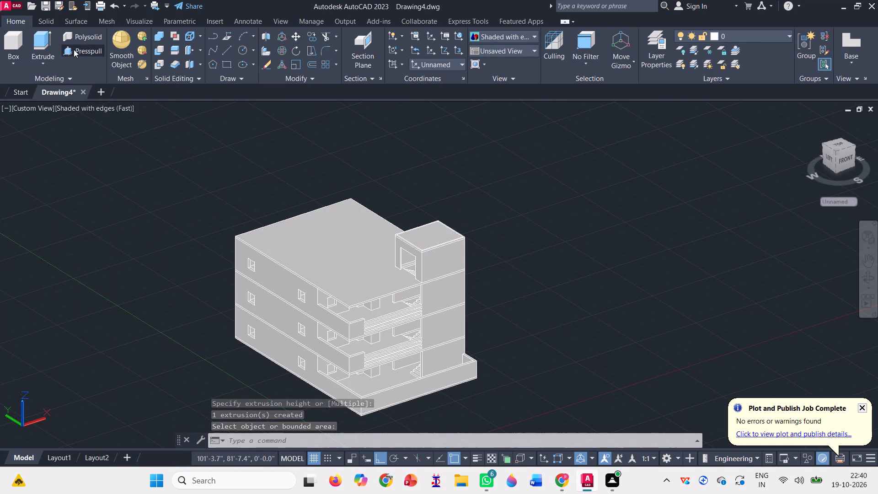
pyautogui.click(346, 259)
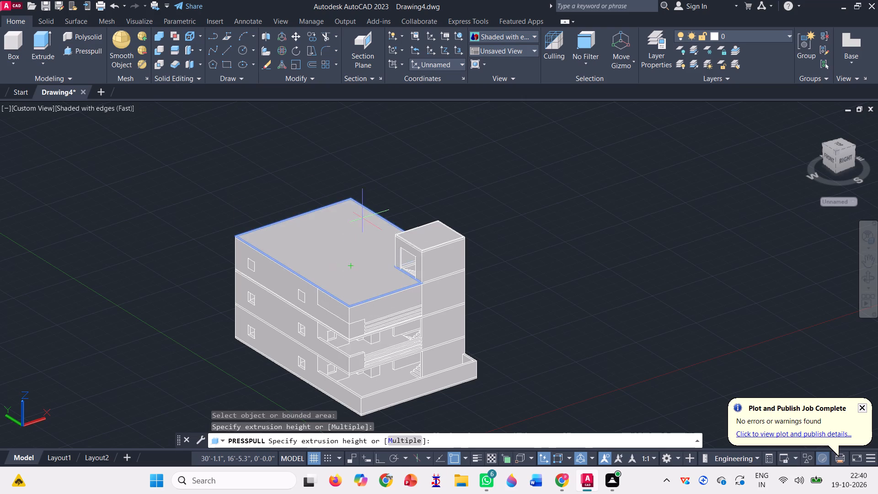
pyautogui.scroll(2, 369, 201)
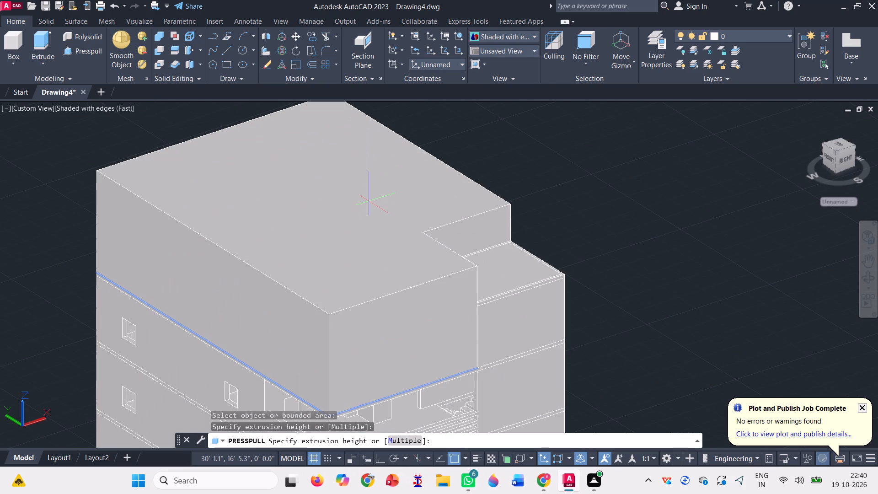
pyautogui.press('6')
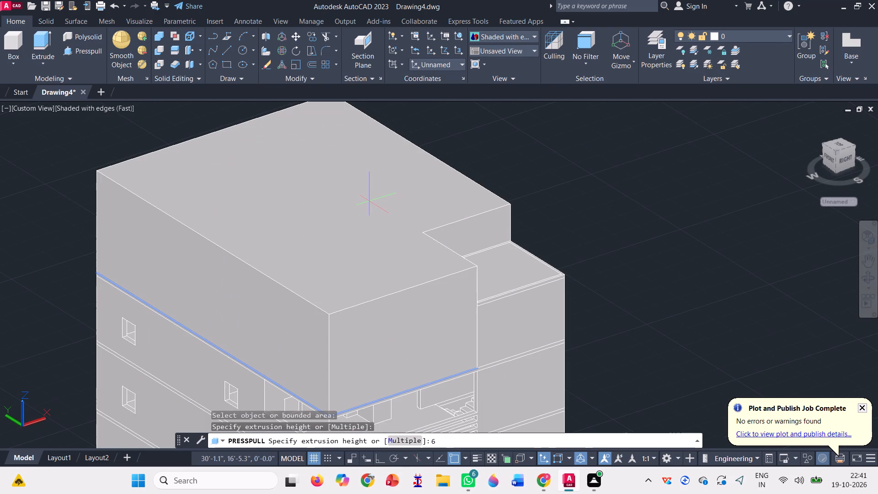
pyautogui.press('BackSpace')
pyautogui.write("3'")
pyautogui.press('Return')
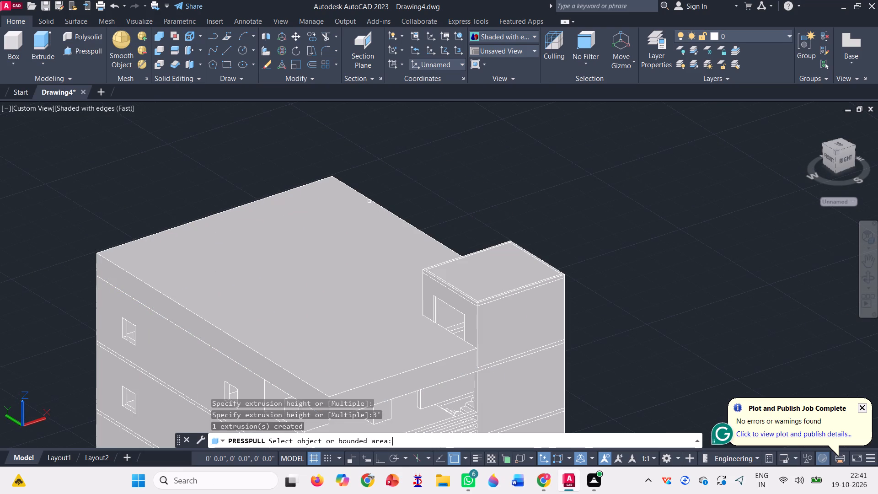
pyautogui.scroll(-1, 367, 224)
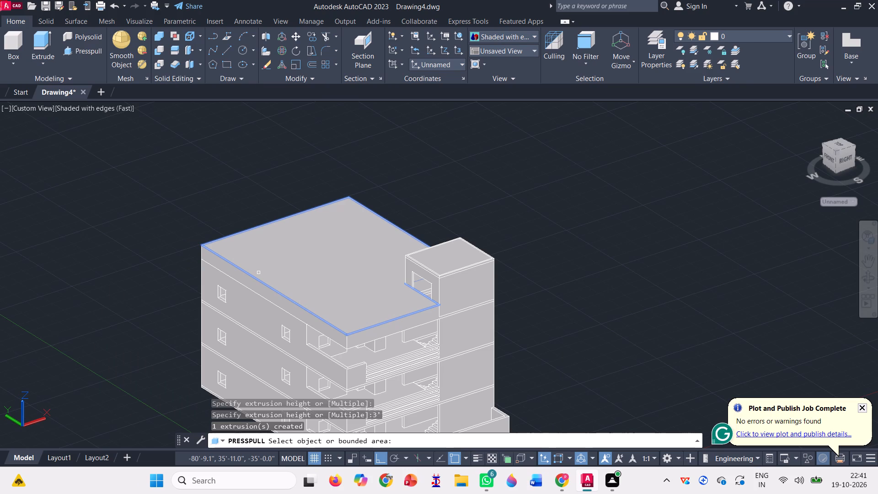
pyautogui.press('Escape')
# Draw a rectangle over the raised roof block, from its outer top corner to the diagonally opposite corner on the staircase room's outer wall.
pyautogui.click(228, 59)
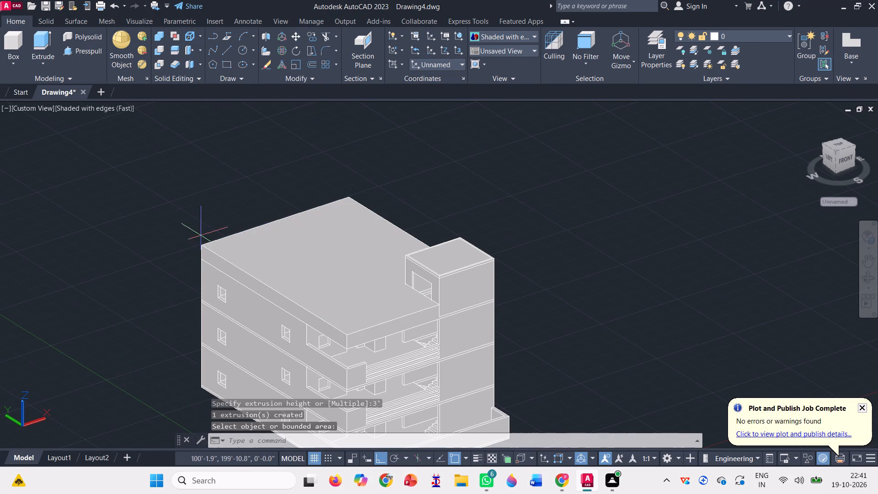
pyautogui.click(200, 242)
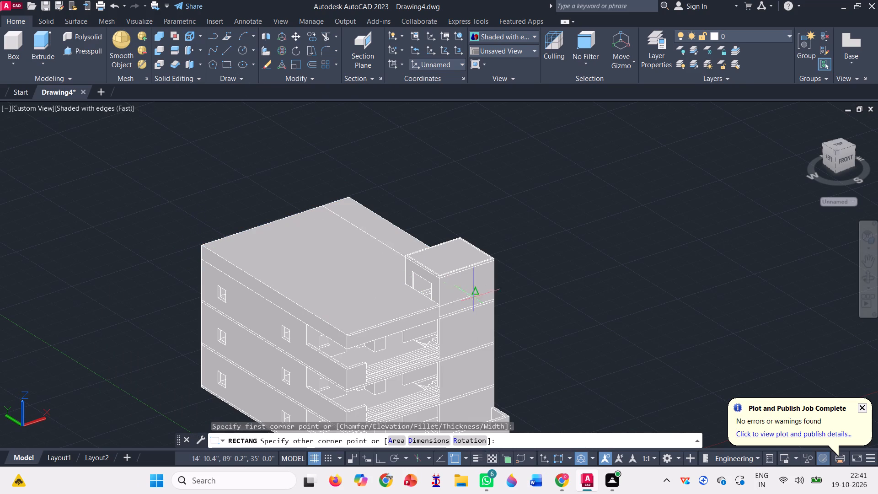
pyautogui.scroll(2, 518, 284)
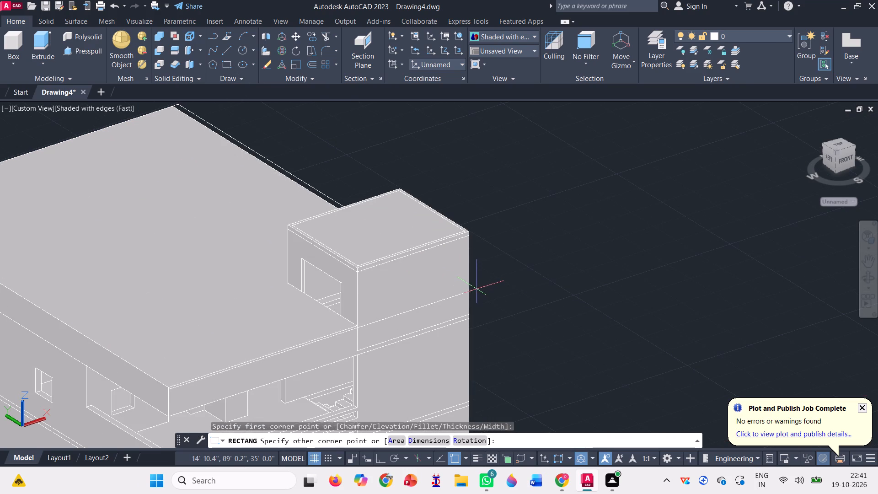
pyautogui.click(471, 289)
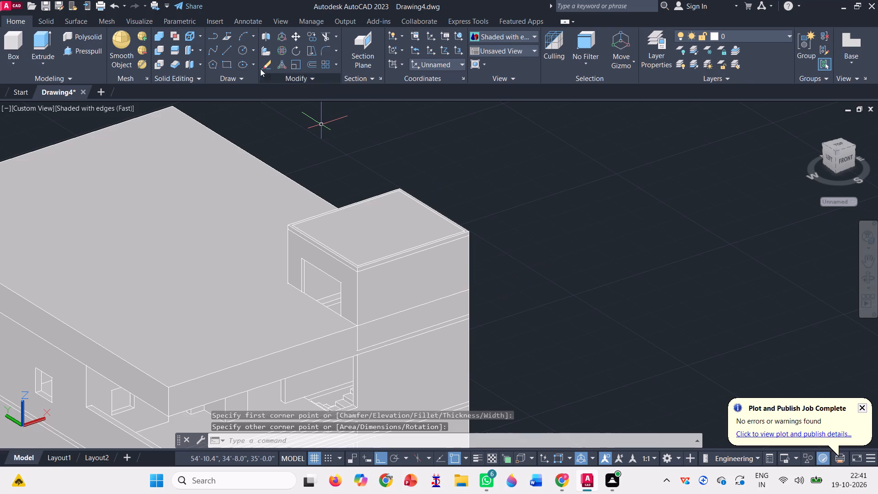
# Offset the roof rectangle inward by 0'6" to outline the parapet thickness.
pyautogui.click(314, 61)
pyautogui.scroll(-1, 499, 214)
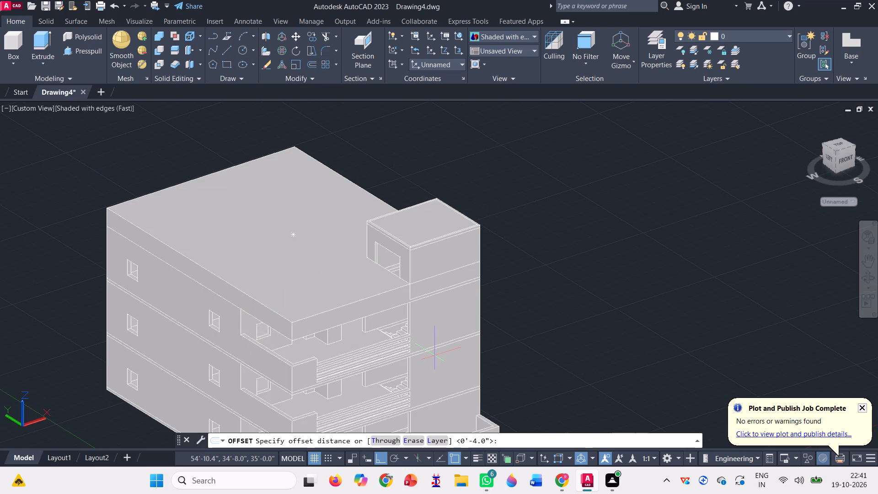
pyautogui.write('0\'6"')
pyautogui.press('Return')
pyautogui.scroll(2, 451, 242)
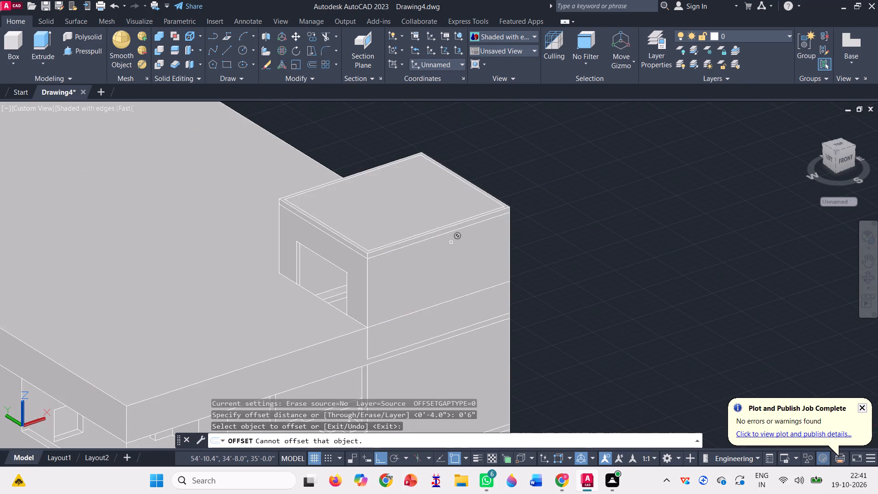
pyautogui.scroll(2, 442, 308)
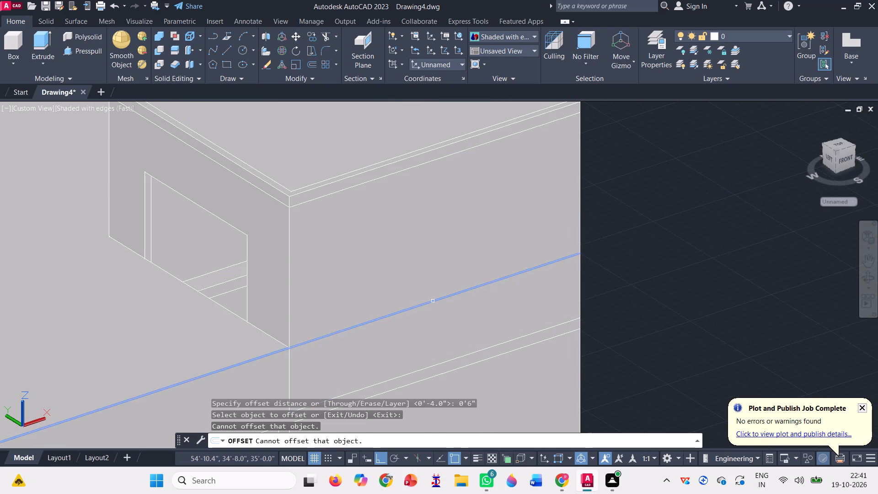
pyautogui.click(433, 301)
pyautogui.scroll(-2, 492, 270)
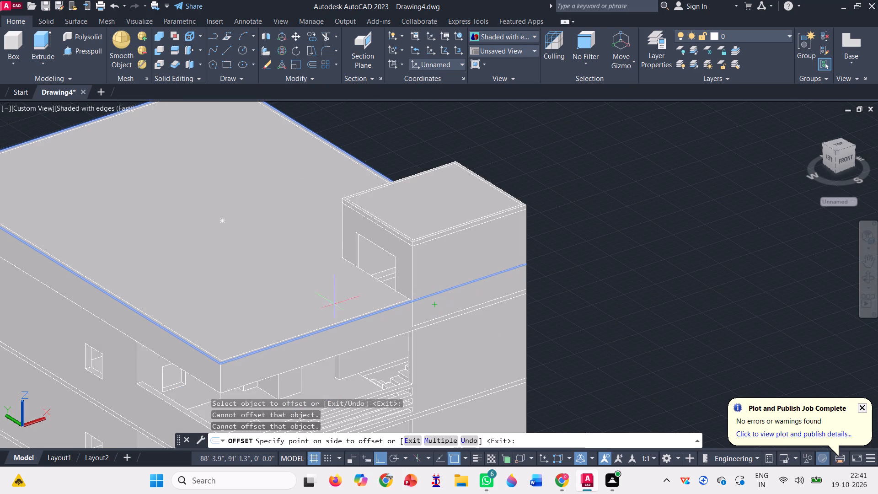
pyautogui.click(193, 276)
pyautogui.scroll(-1, 362, 310)
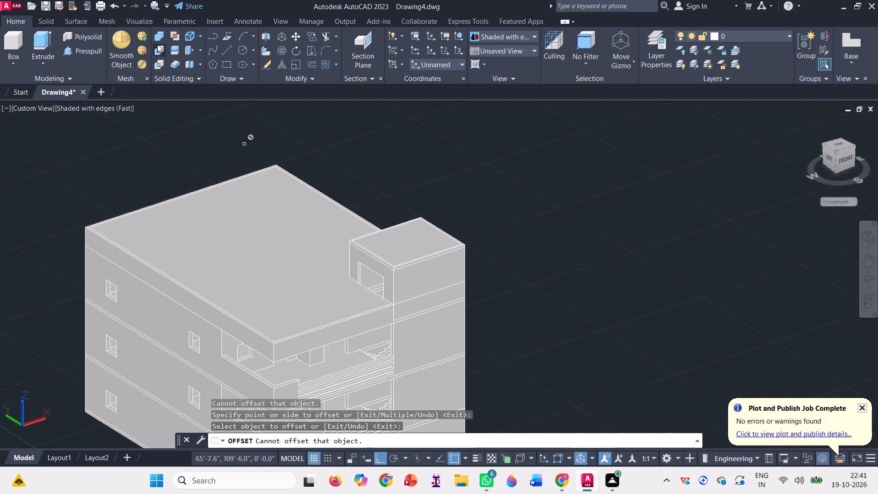
# Presspull the roof area inside the offset rectangle by -3' to leave a parapet wall around the edge.
pyautogui.click(86, 45)
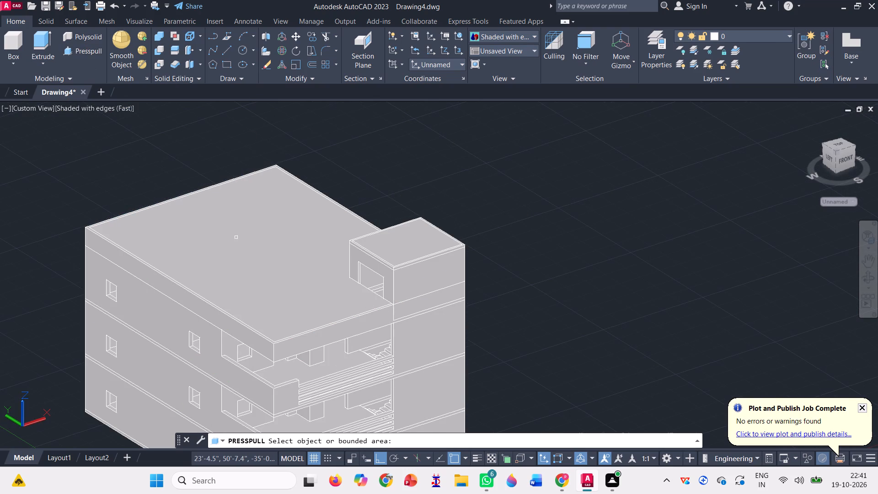
pyautogui.click(242, 241)
pyautogui.scroll(-1, 270, 196)
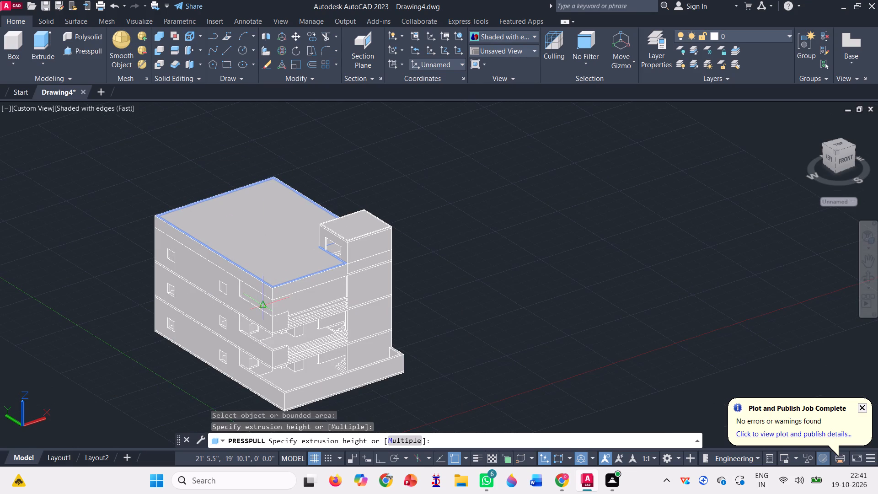
pyautogui.press('0')
pyautogui.press('BackSpace')
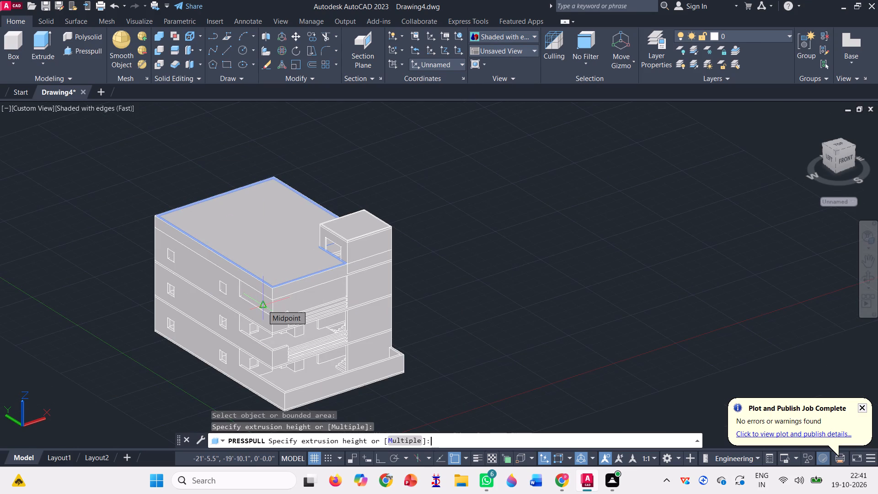
pyautogui.press('-')
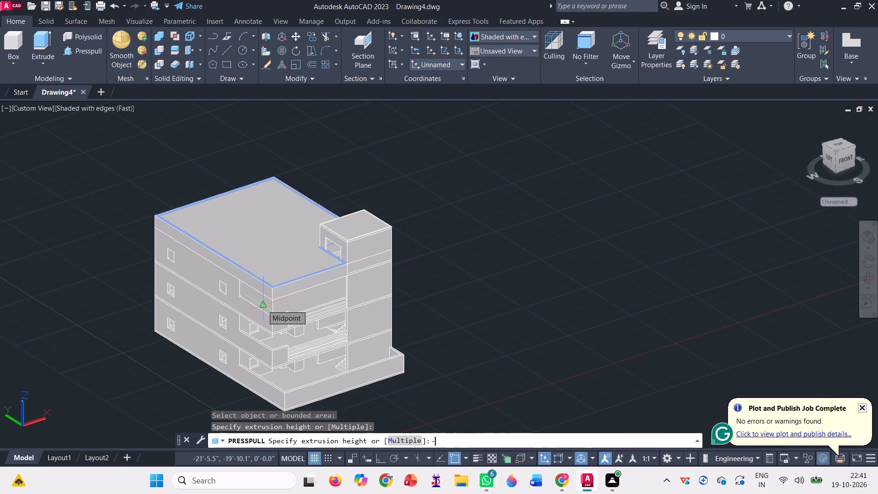
pyautogui.press('3')
pyautogui.press("'")
pyautogui.press('Return')
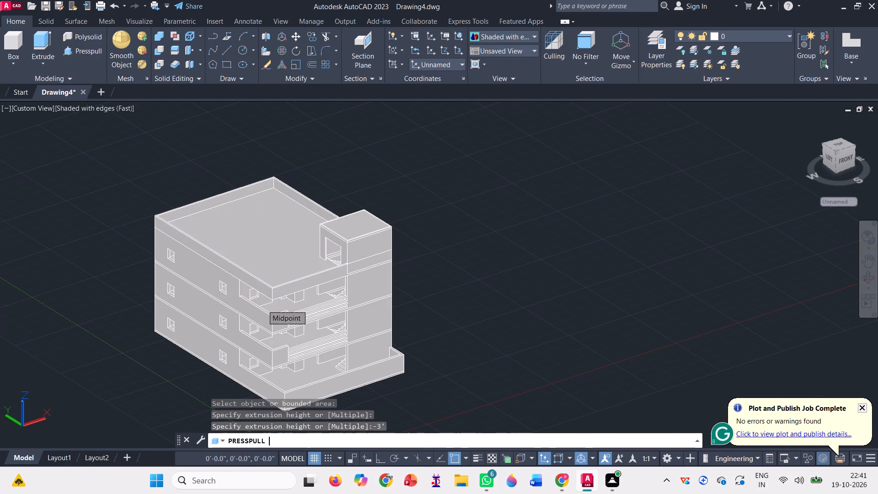
pyautogui.press('Escape')
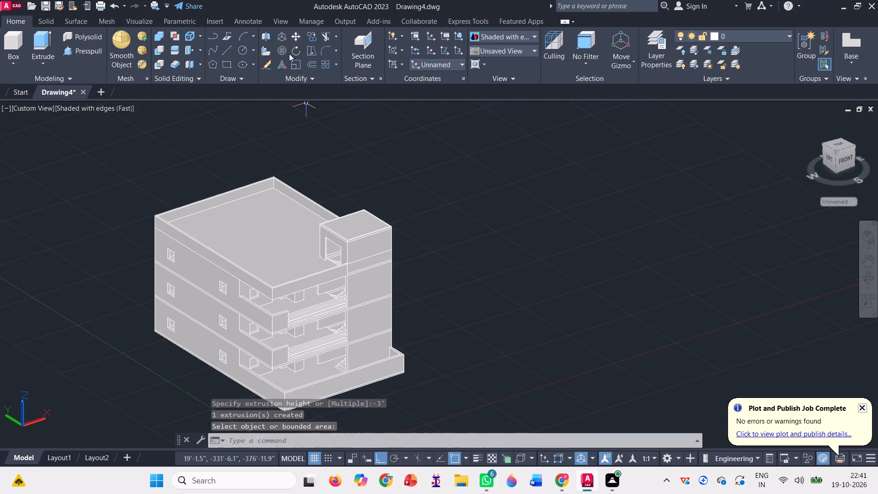
# Move all the building's solids, from the staircase room down to the base, about 90' along the X axis, away from the leftover outlines.
pyautogui.click(295, 32)
pyautogui.click(279, 235)
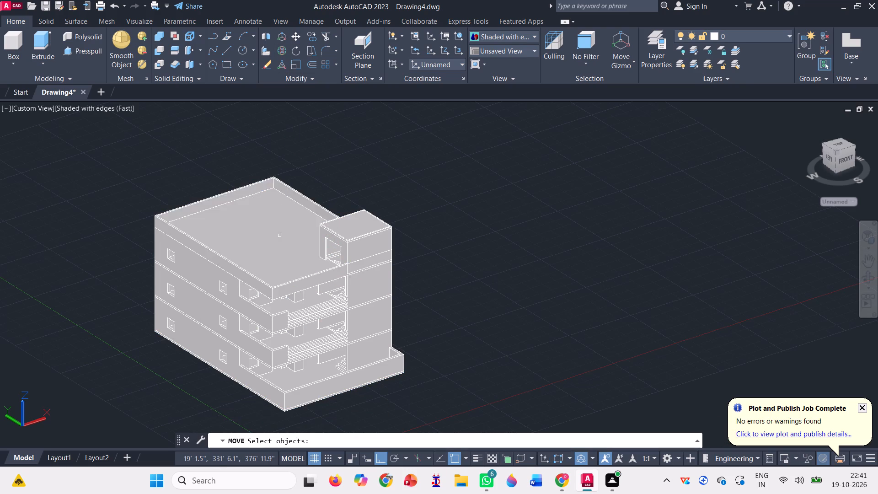
pyautogui.click(362, 235)
pyautogui.click(358, 223)
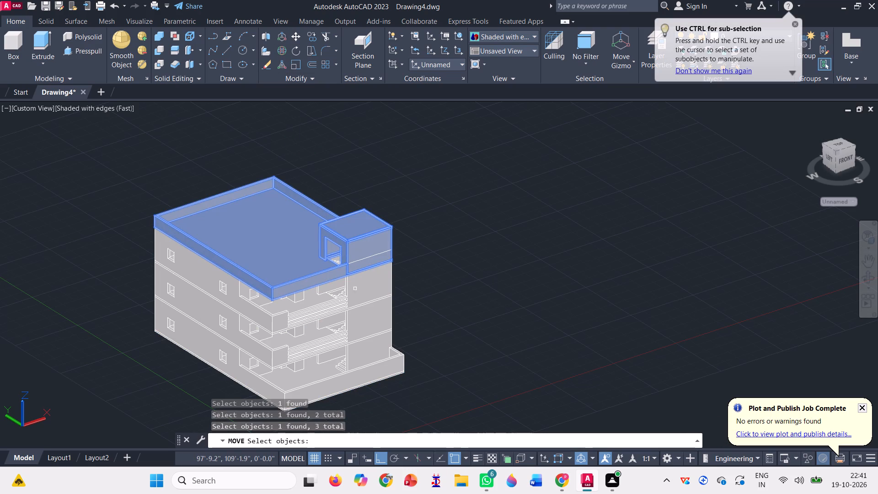
pyautogui.click(353, 292)
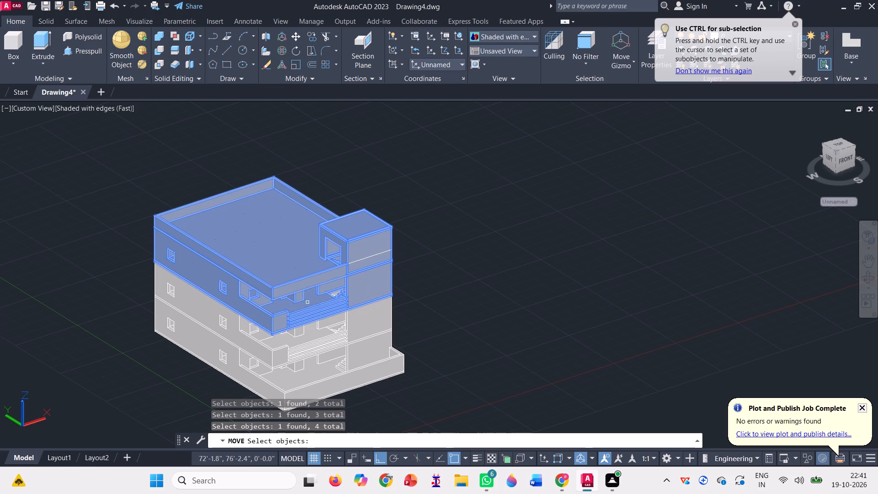
pyautogui.click(307, 302)
pyautogui.click(303, 332)
pyautogui.click(311, 336)
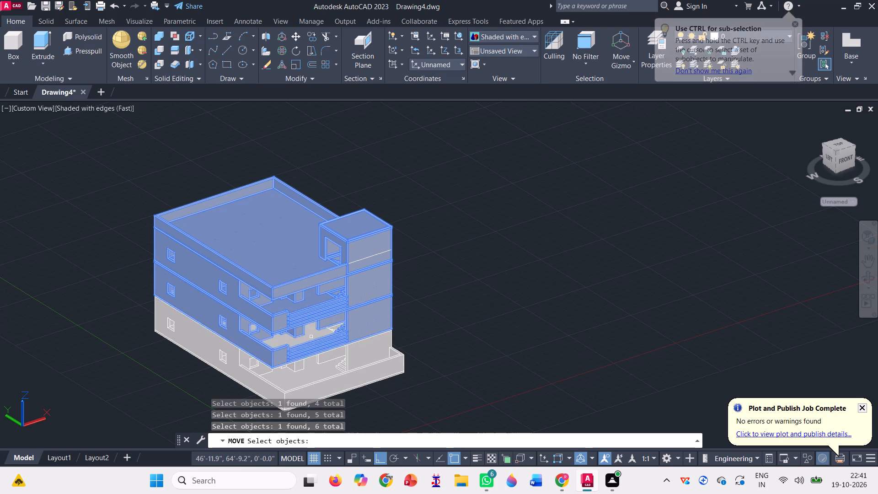
pyautogui.click(310, 371)
pyautogui.click(328, 357)
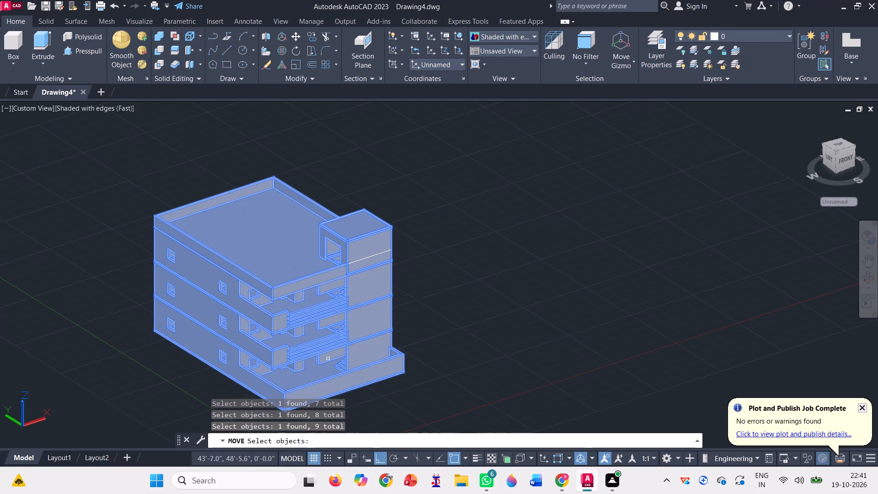
pyautogui.scroll(-2, 317, 283)
pyautogui.press('space')
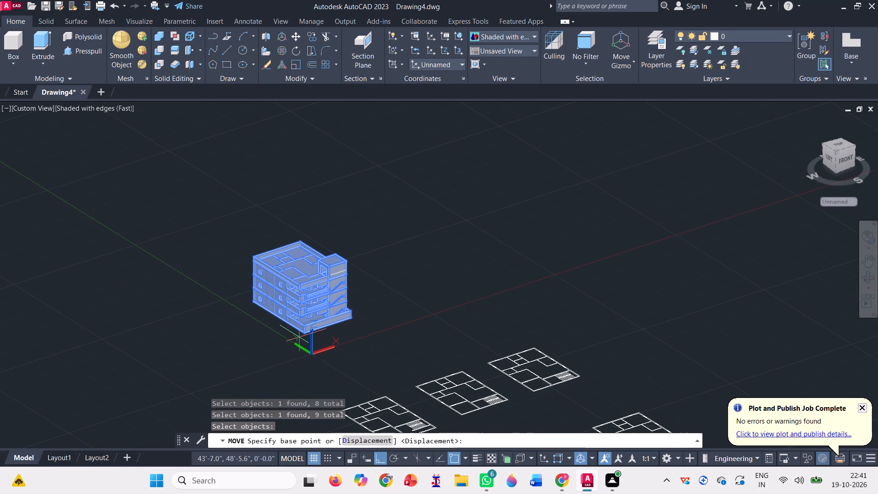
pyautogui.click(303, 334)
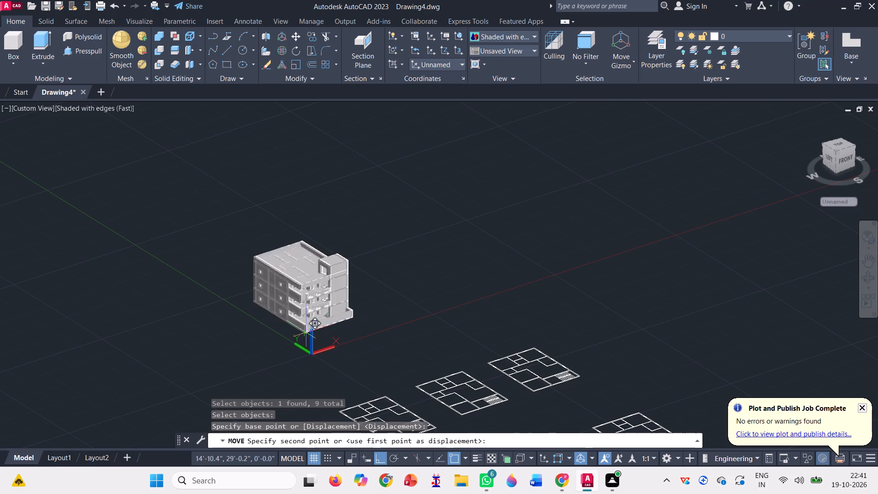
pyautogui.click(405, 296)
pyautogui.scroll(3, 324, 231)
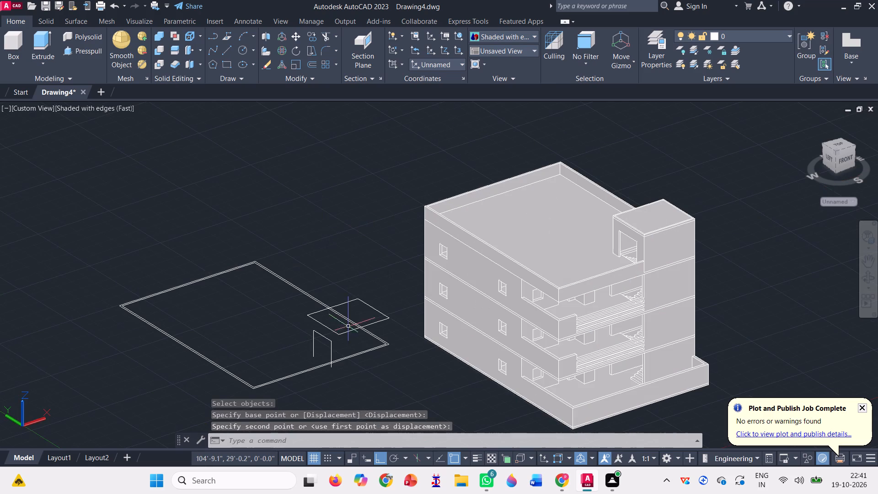
# Erase the leftover roof rectangles, staircase rectangle and door outline lines at the building's former location.
pyautogui.click(360, 370)
pyautogui.click(254, 281)
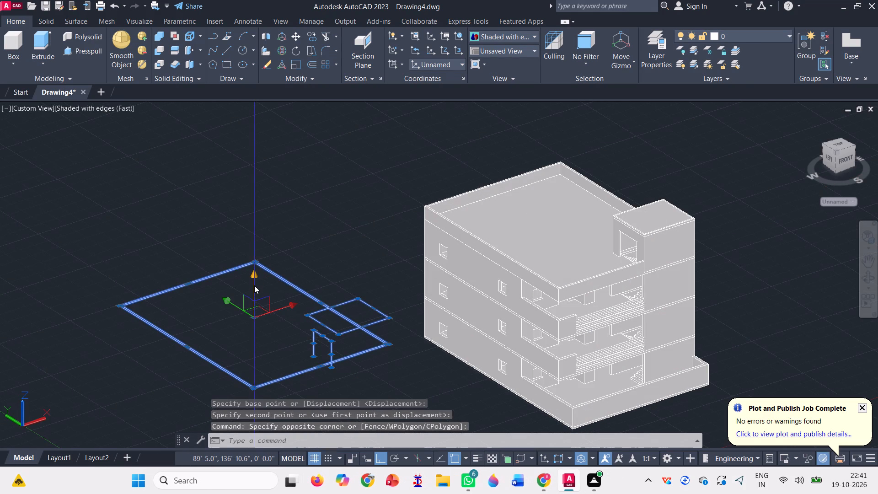
pyautogui.press('Delete')
pyautogui.scroll(-2, 254, 286)
pyautogui.scroll(-2, 322, 257)
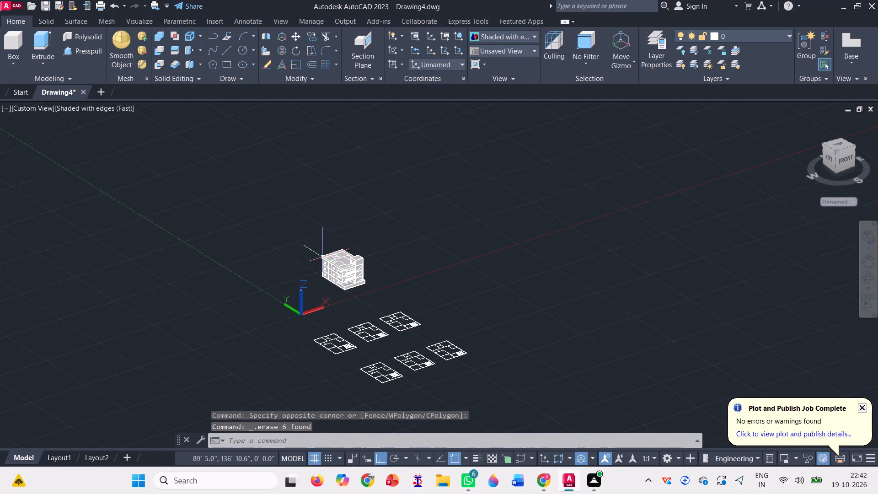
# Erase the three leftover floor plans in the row nearest the building.
pyautogui.scroll(3, 343, 364)
pyautogui.click(343, 364)
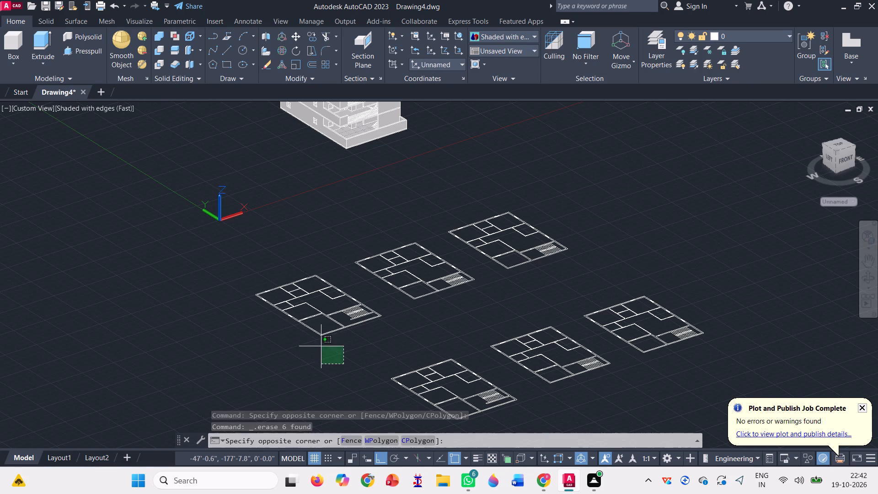
pyautogui.click(258, 261)
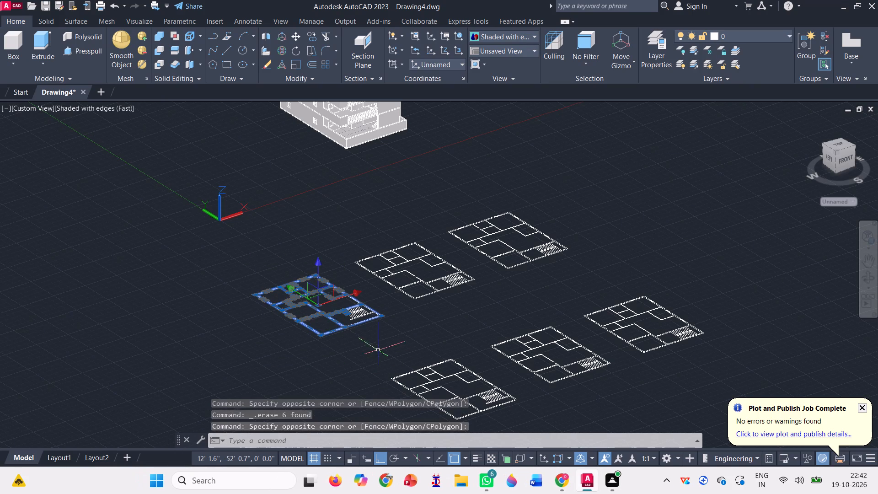
pyautogui.click(373, 345)
pyautogui.click(330, 271)
pyautogui.click(460, 310)
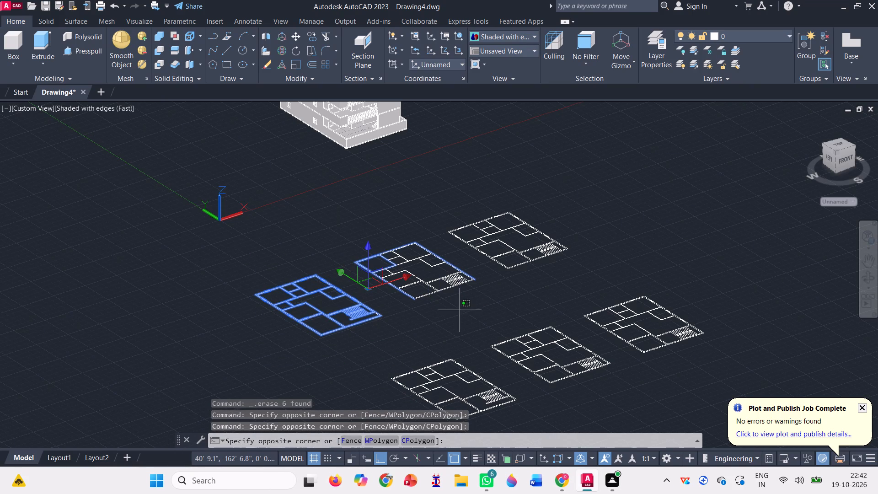
pyautogui.click(328, 197)
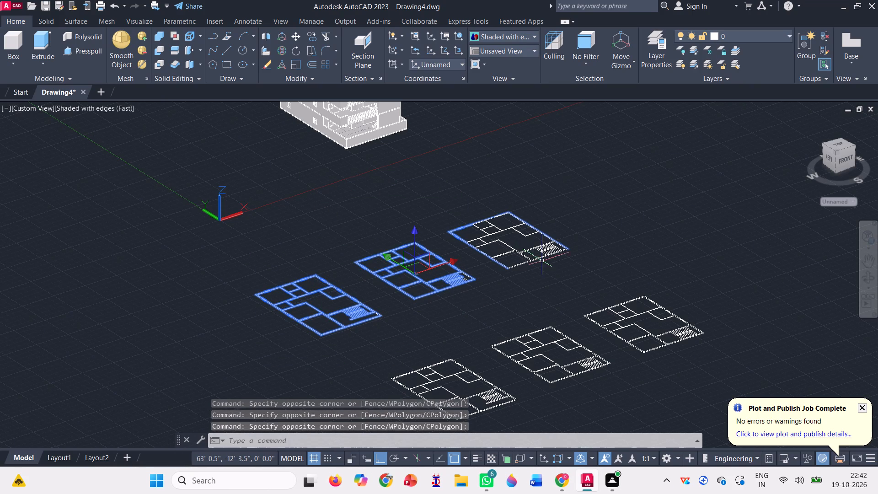
pyautogui.click(553, 268)
pyautogui.click(441, 211)
pyautogui.click(571, 275)
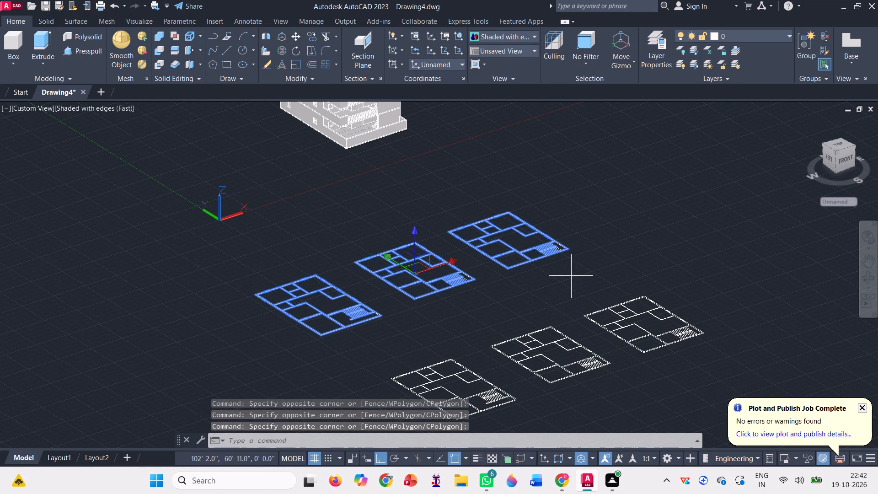
pyautogui.click(546, 225)
pyautogui.press('Delete')
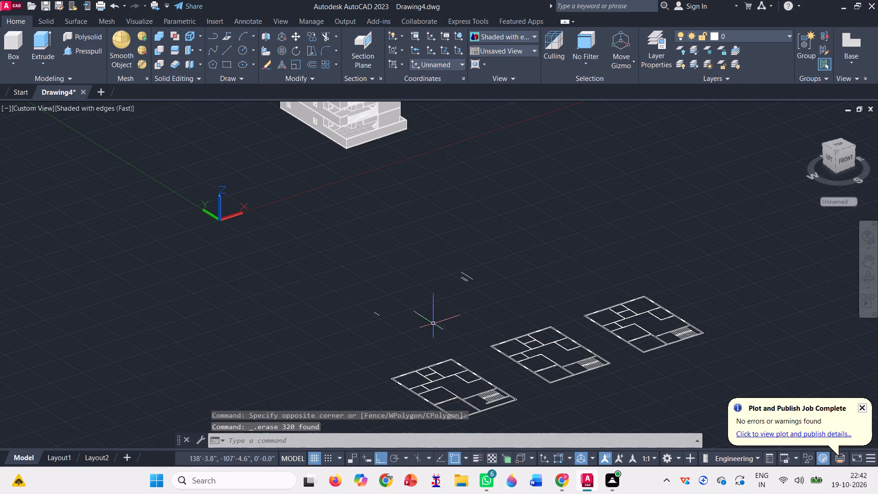
# Erase the stray line fragments left where the first two deleted floor plans stood.
pyautogui.click(476, 301)
pyautogui.click(440, 251)
pyautogui.click(389, 346)
pyautogui.click(316, 271)
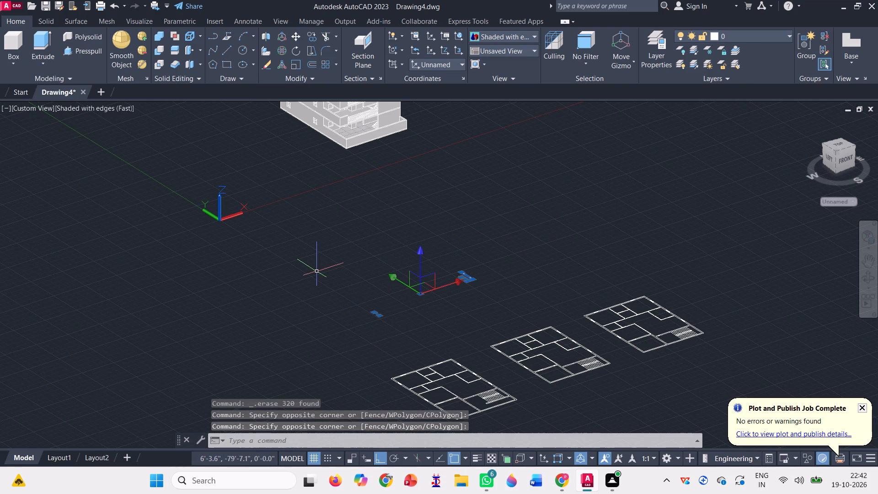
pyautogui.press('Delete')
# Move the UCS origin about 402' down along the Z axis, away from the building and floor plans.
pyautogui.scroll(-1, 316, 270)
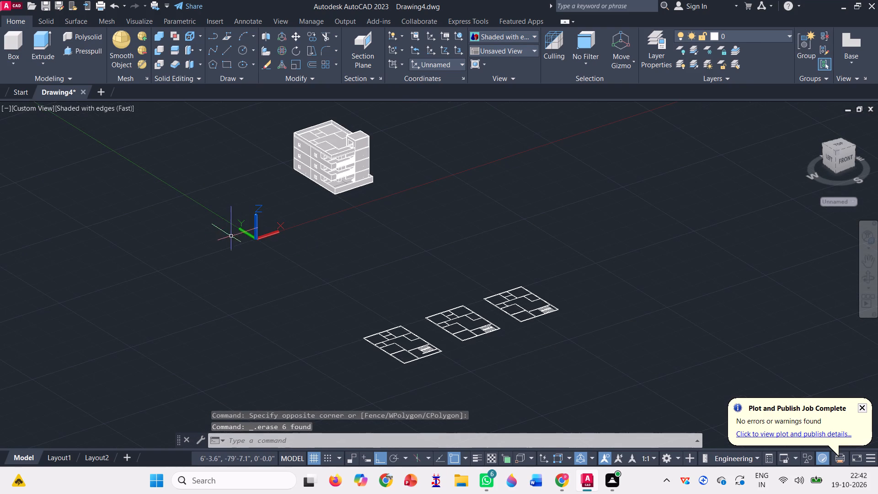
pyautogui.click(257, 238)
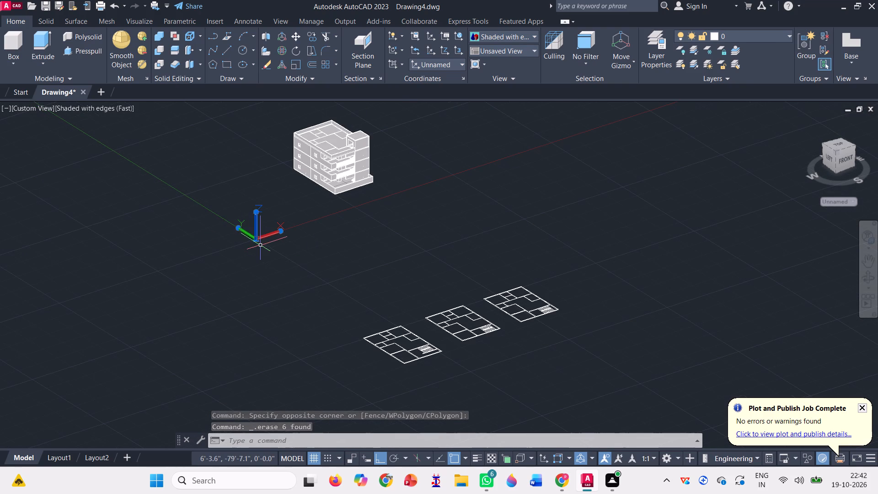
pyautogui.click(257, 241)
pyautogui.scroll(-1, 255, 238)
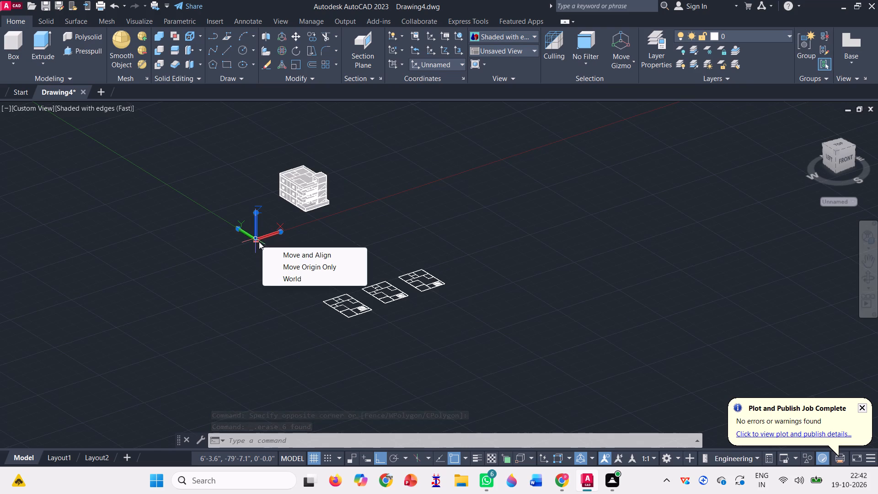
pyautogui.scroll(2, 259, 241)
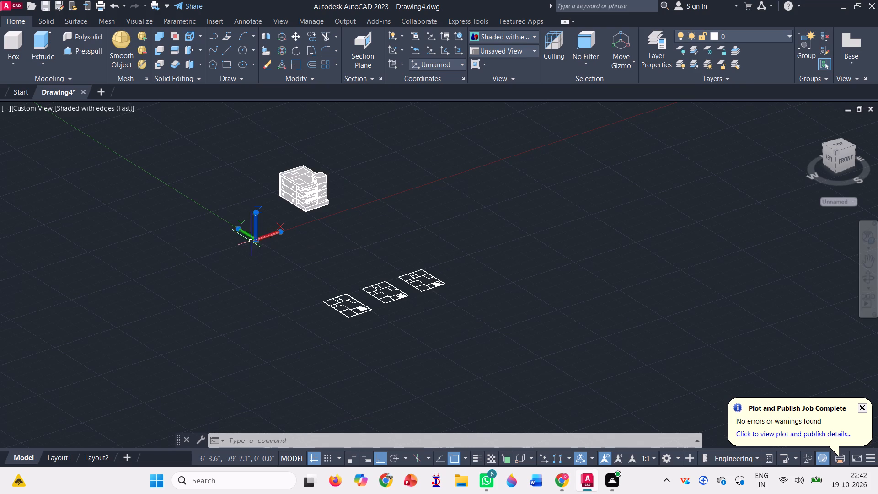
pyautogui.click(254, 236)
pyautogui.scroll(-1, 255, 224)
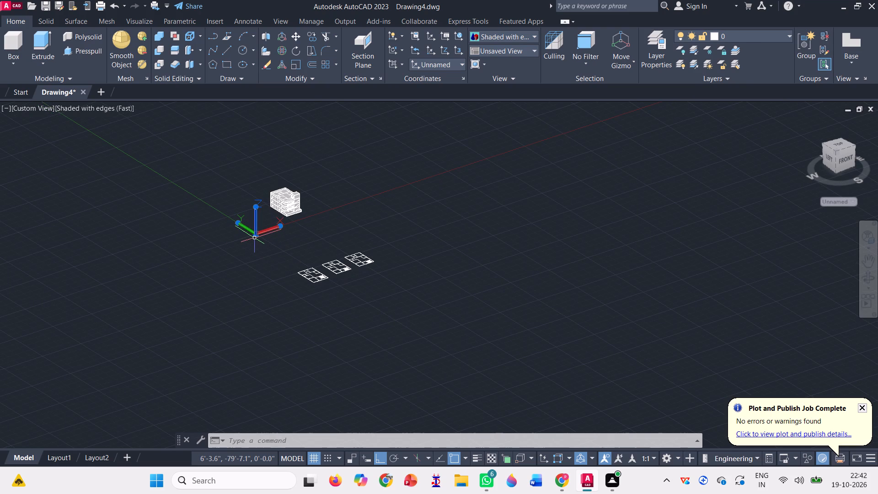
pyautogui.click(256, 233)
pyautogui.click(256, 233)
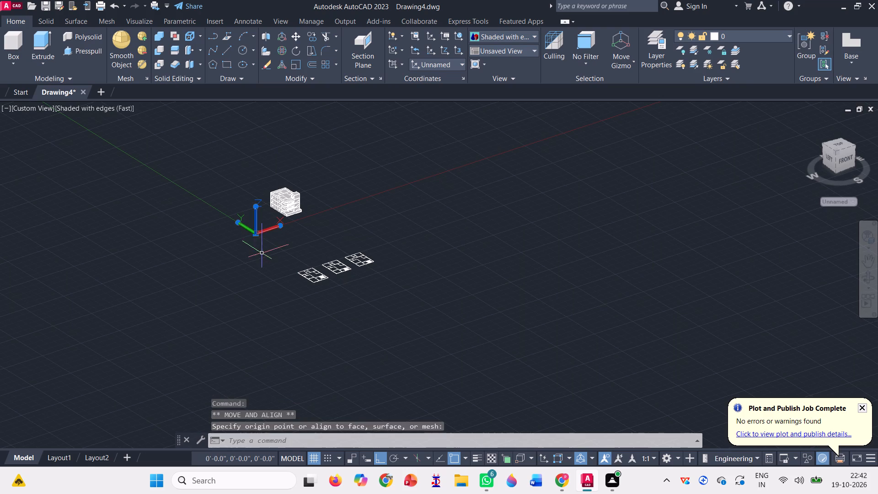
pyautogui.click(255, 234)
pyautogui.scroll(-2, 254, 234)
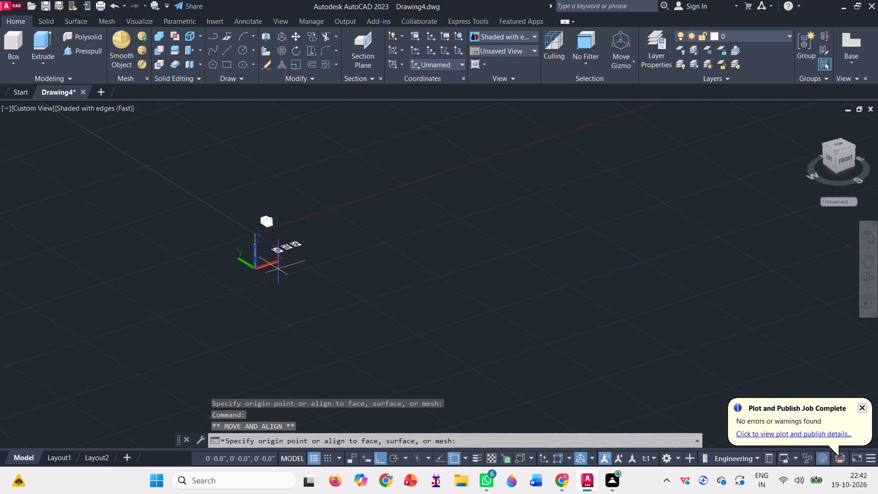
pyautogui.click(295, 298)
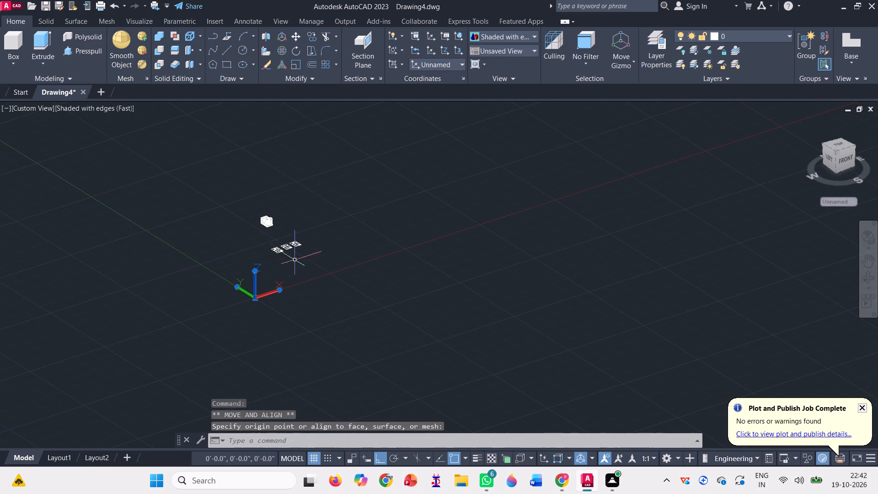
# Move the building and the three remaining floor plans together about 320' along the negative Y axis.
pyautogui.scroll(4, 295, 220)
pyautogui.scroll(-2, 261, 225)
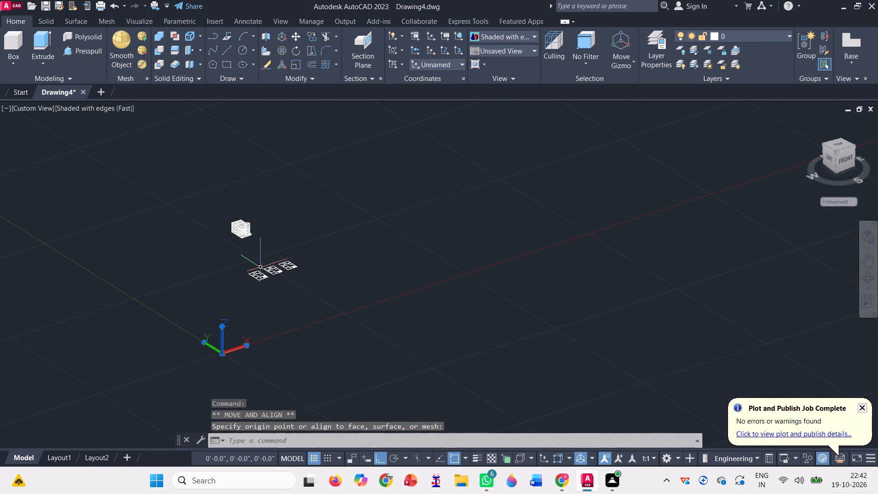
pyautogui.click(298, 36)
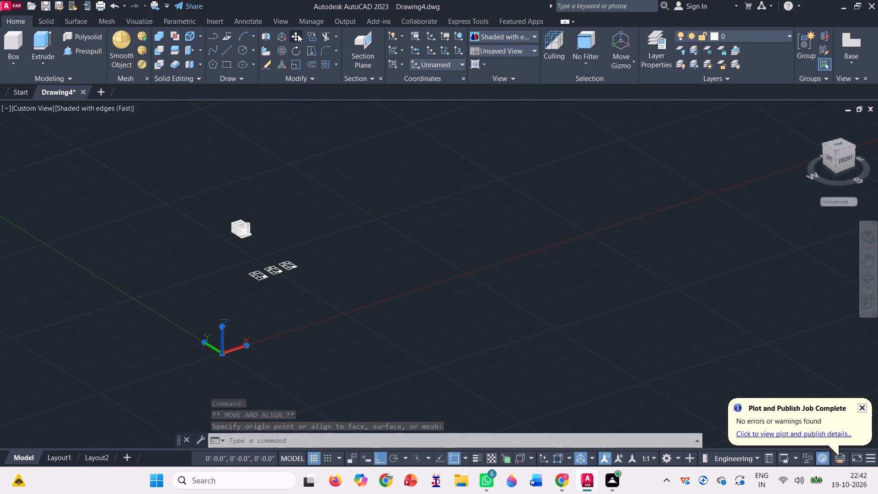
pyautogui.click(323, 286)
pyautogui.click(155, 169)
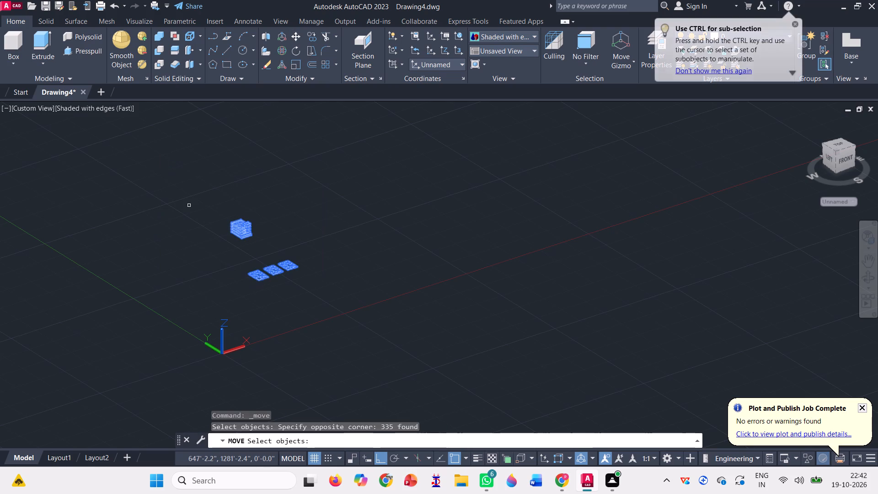
pyautogui.press('space')
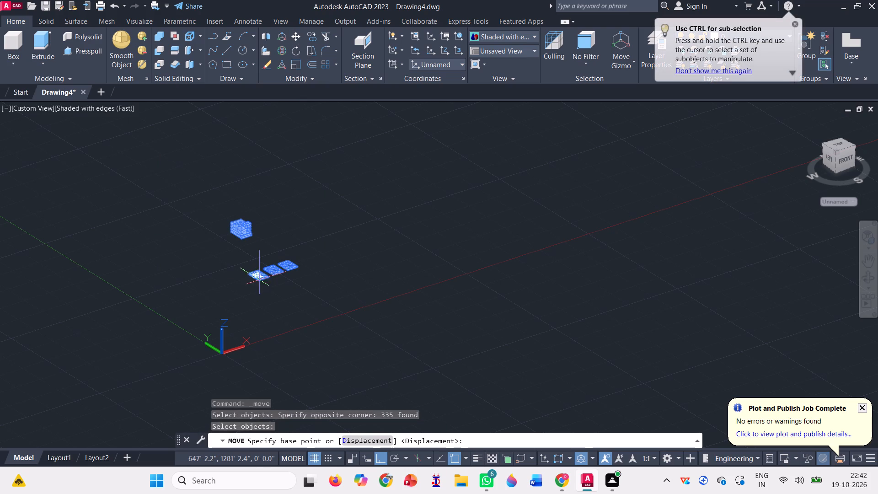
pyautogui.click(259, 279)
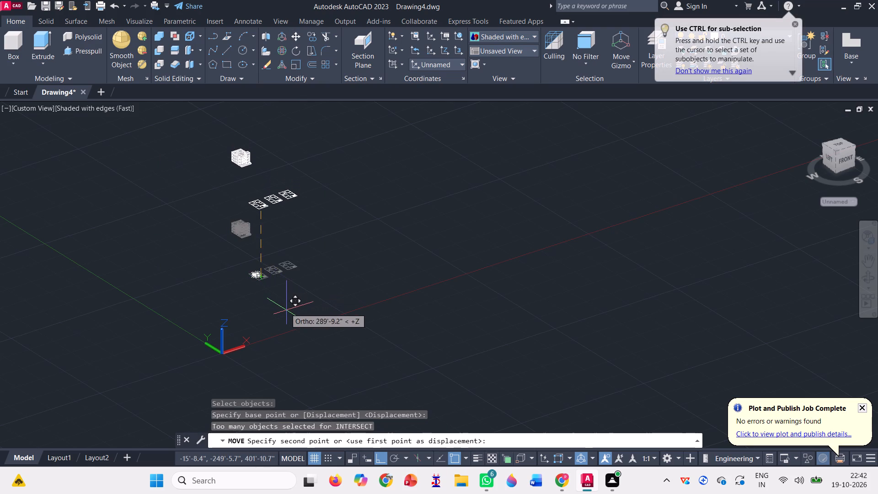
pyautogui.press('F8')
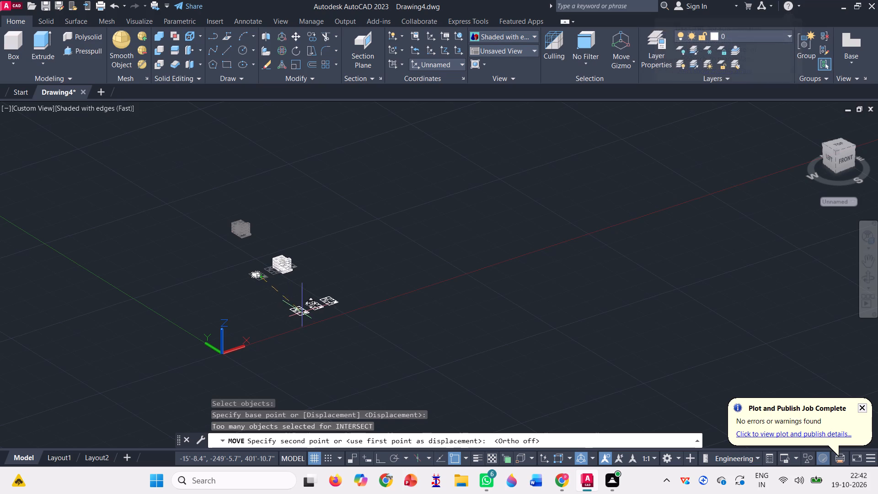
pyautogui.press('F8')
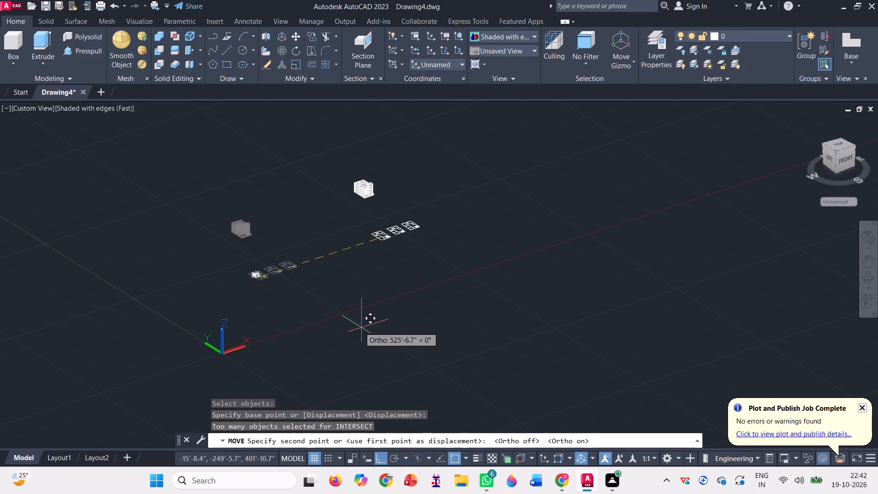
pyautogui.click(380, 393)
# Move the building and the three floor plans together about 260' along the negative X axis, closer to the UCS origin.
pyautogui.scroll(2, 358, 290)
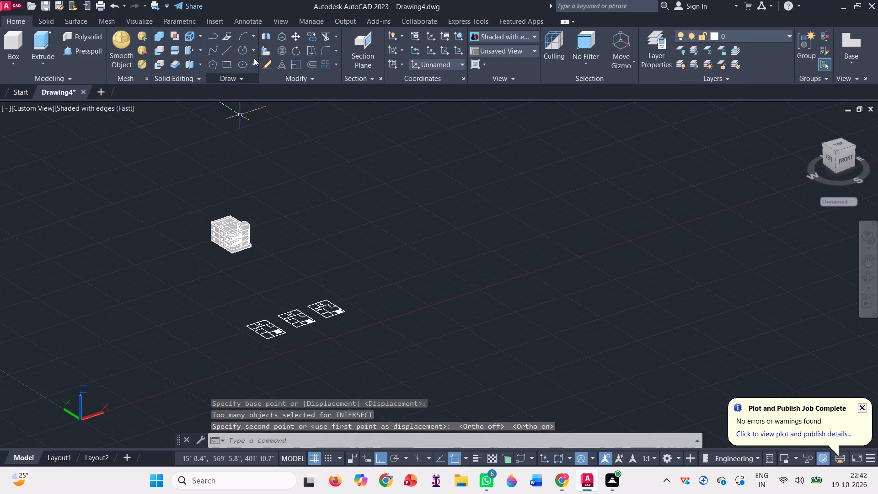
pyautogui.click(295, 39)
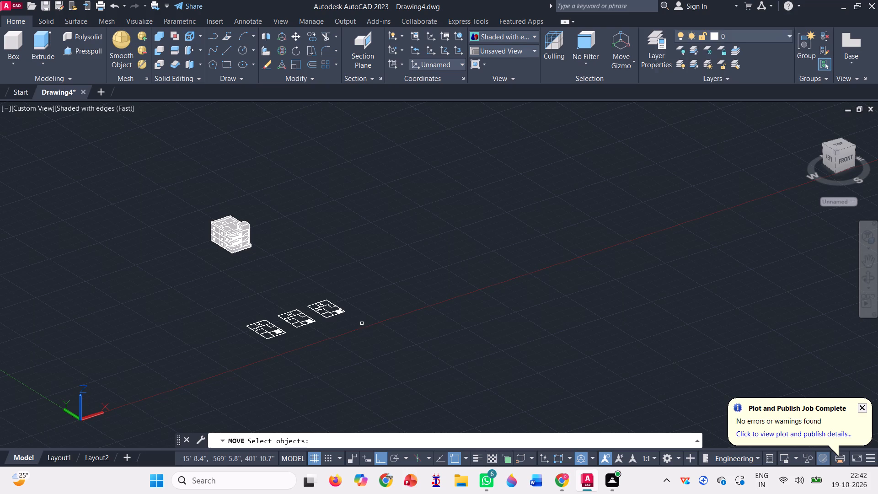
pyautogui.click(362, 325)
pyautogui.click(132, 205)
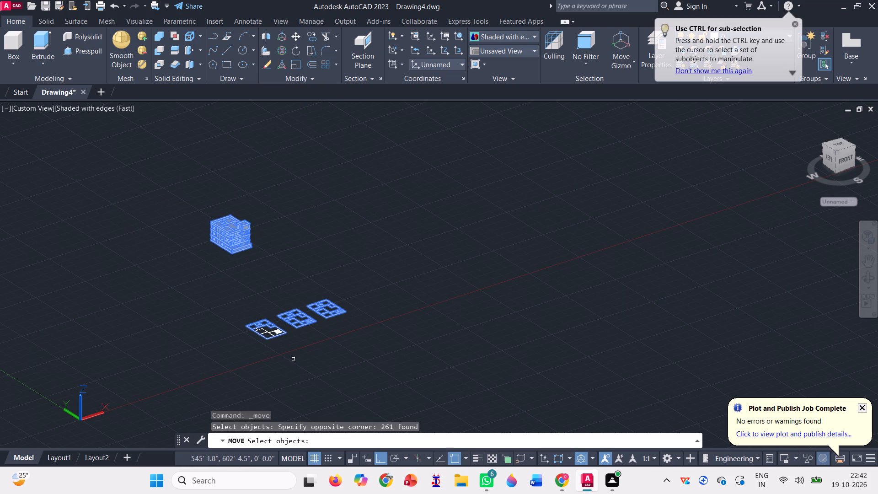
pyautogui.click(299, 361)
pyautogui.click(167, 265)
pyautogui.scroll(-1, 338, 256)
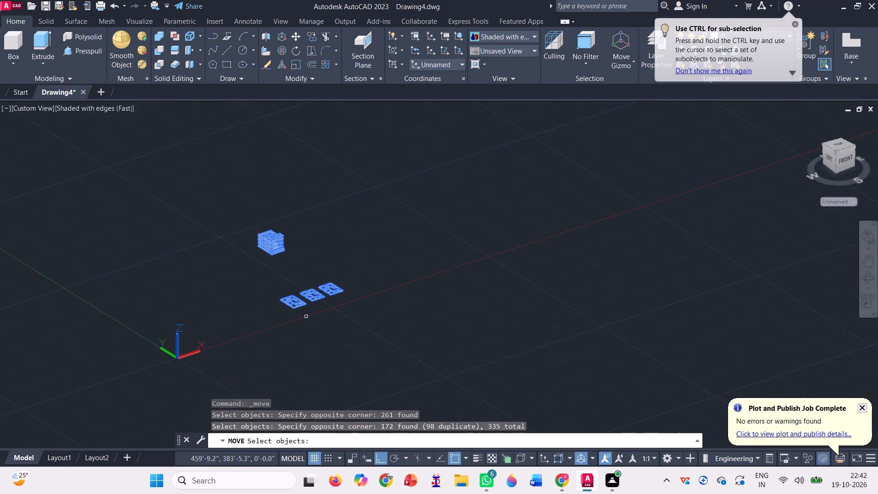
pyautogui.press('space')
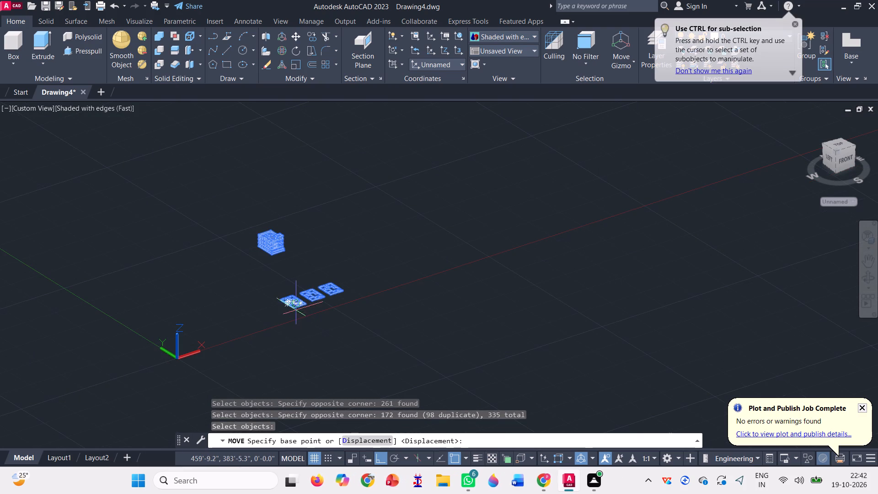
pyautogui.click(295, 308)
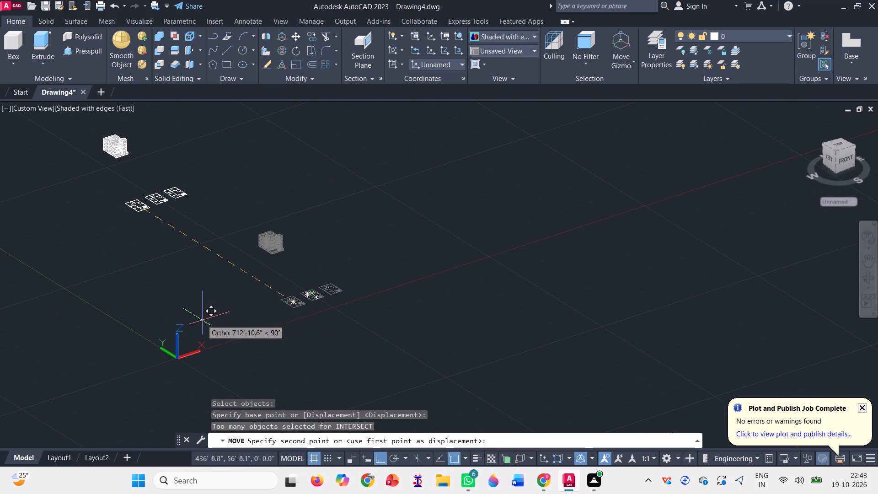
pyautogui.scroll(-2, 341, 259)
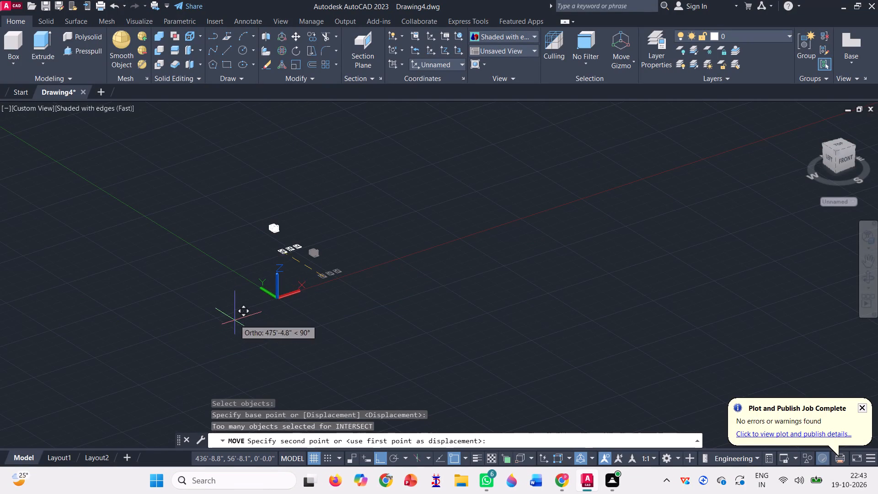
pyautogui.click(276, 328)
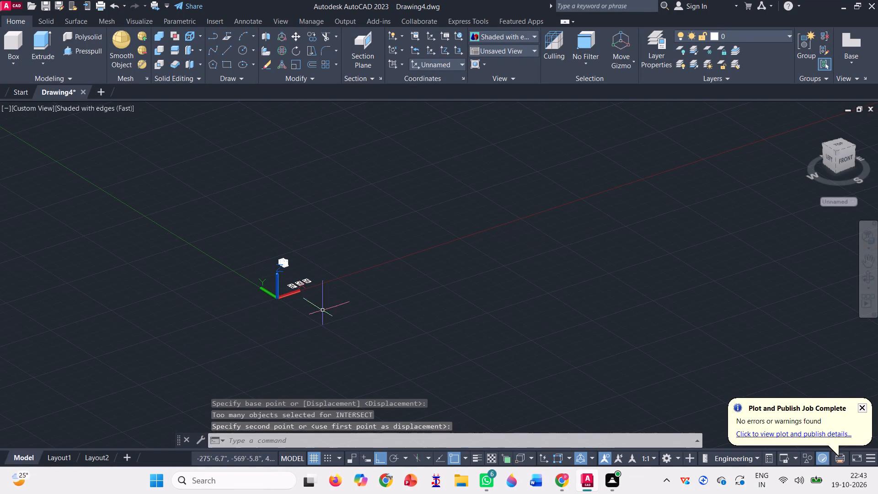
# Move the building alone about 126' along the negative Y axis, closer to the three floor plans.
pyautogui.scroll(3, 300, 287)
pyautogui.scroll(1, 197, 188)
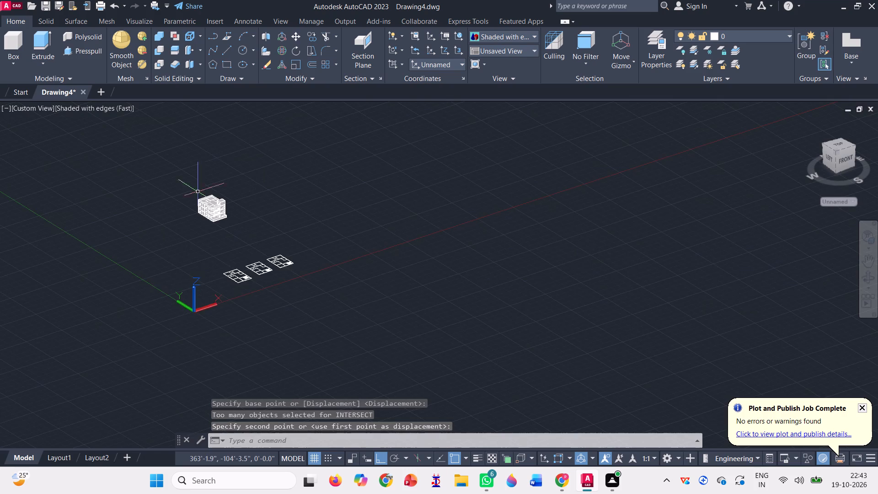
pyautogui.click(297, 35)
pyautogui.click(271, 240)
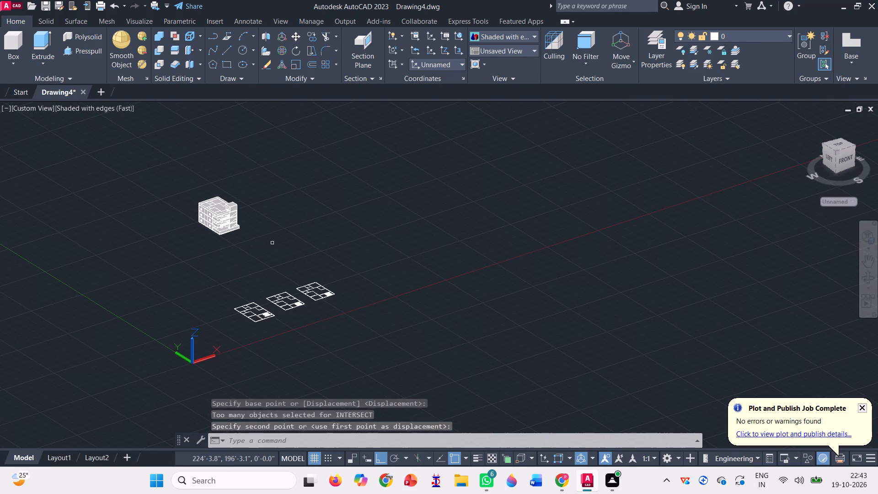
pyautogui.click(147, 162)
pyautogui.press('space')
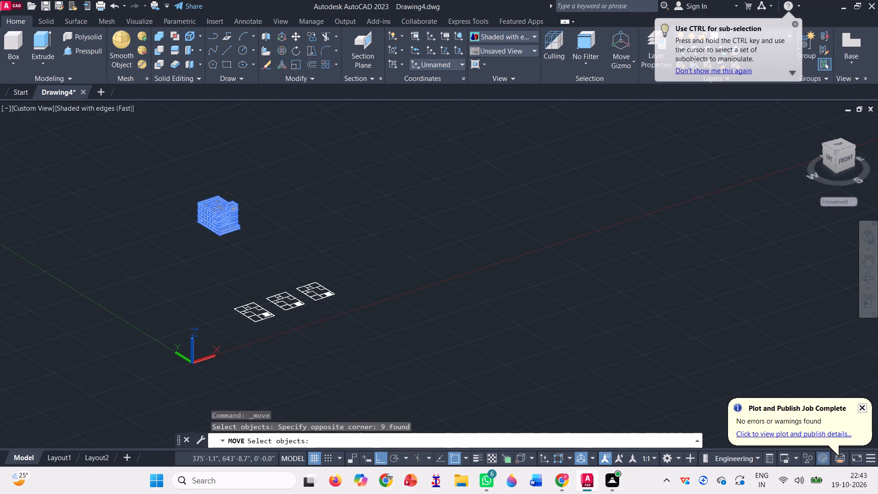
pyautogui.click(220, 232)
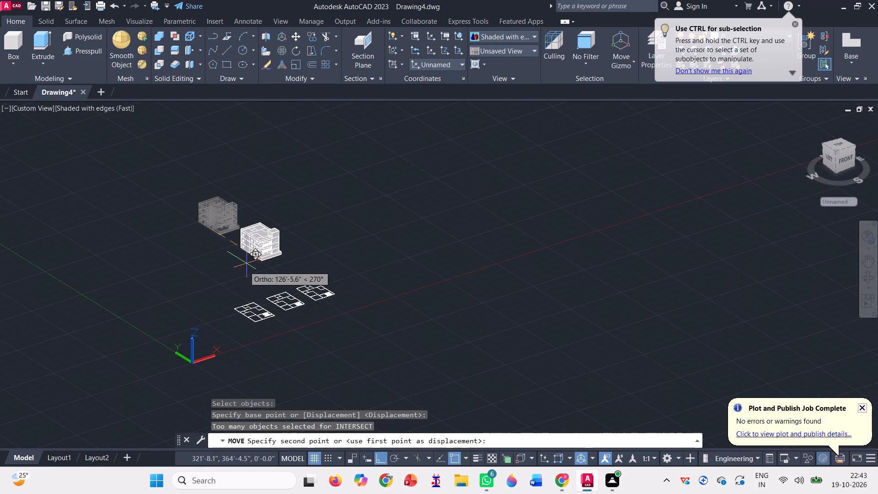
pyautogui.click(246, 263)
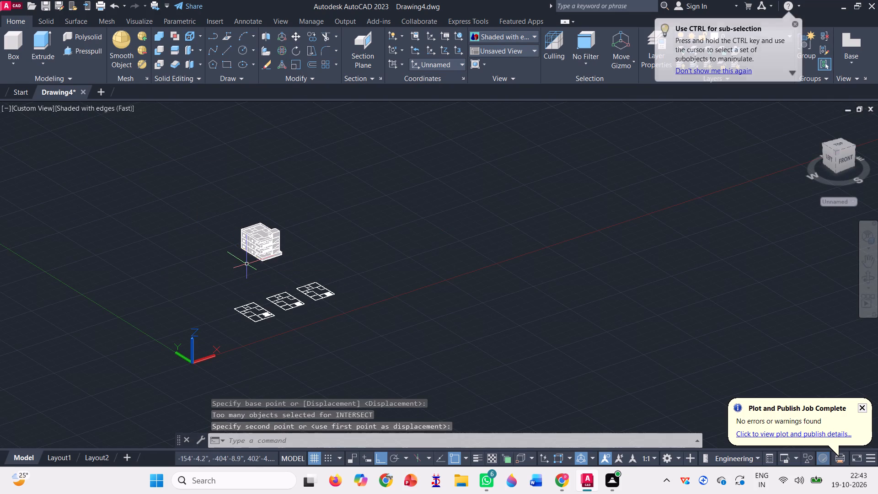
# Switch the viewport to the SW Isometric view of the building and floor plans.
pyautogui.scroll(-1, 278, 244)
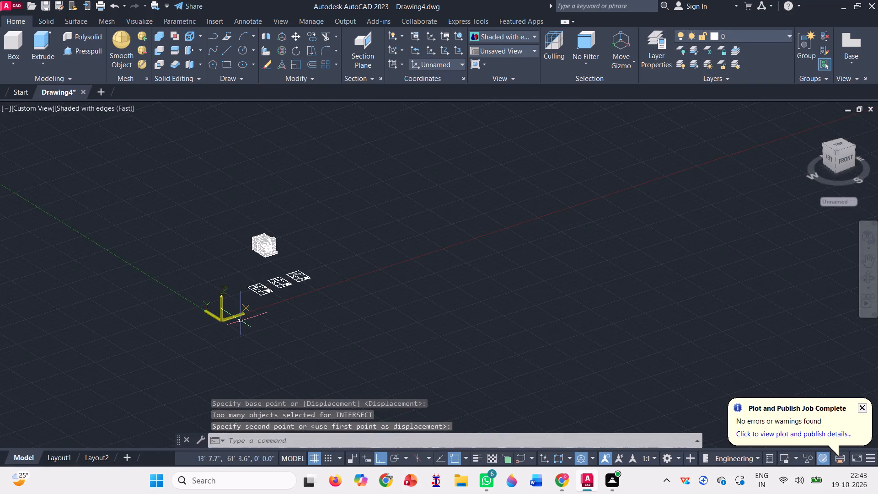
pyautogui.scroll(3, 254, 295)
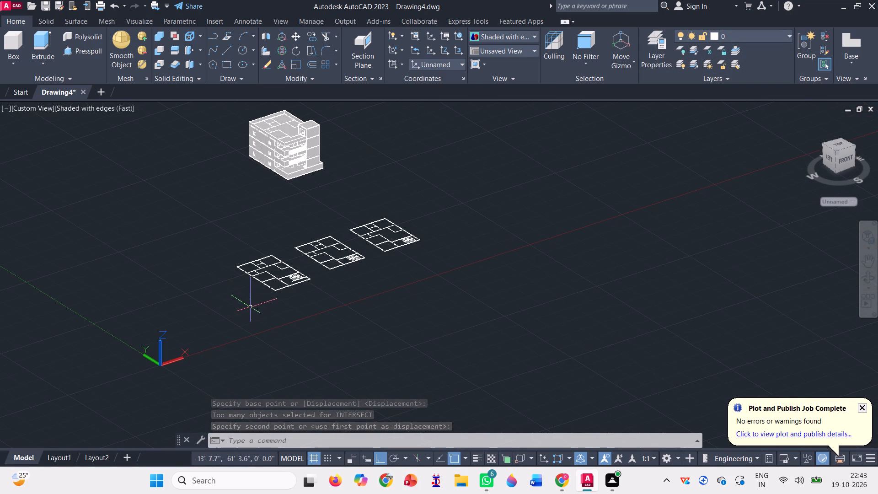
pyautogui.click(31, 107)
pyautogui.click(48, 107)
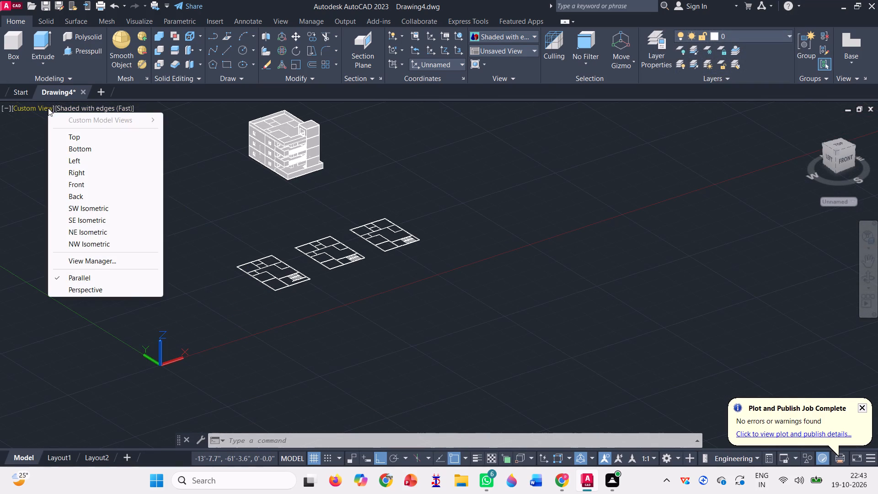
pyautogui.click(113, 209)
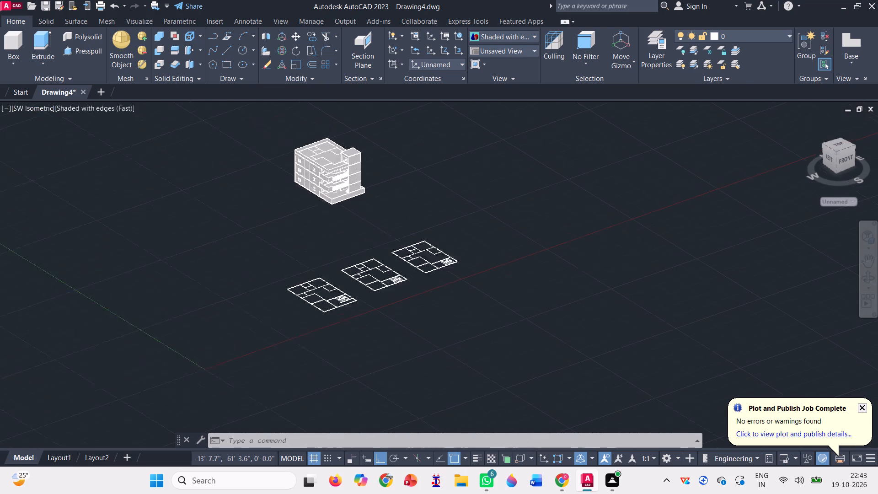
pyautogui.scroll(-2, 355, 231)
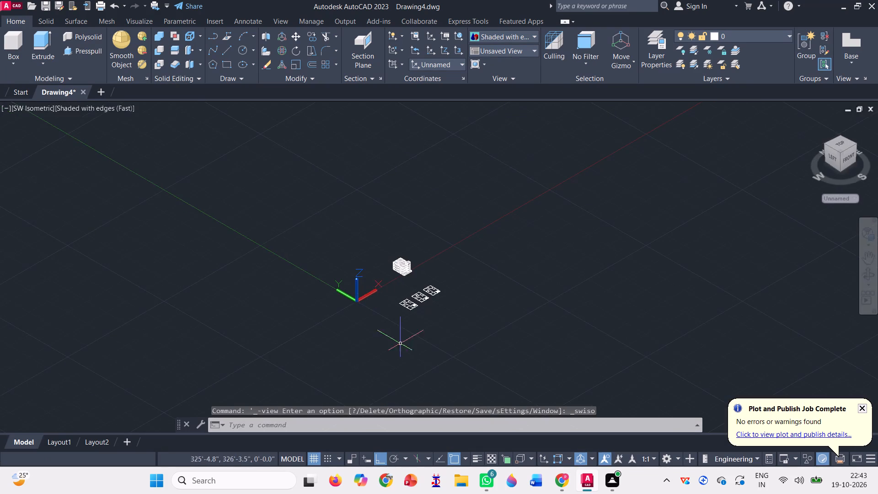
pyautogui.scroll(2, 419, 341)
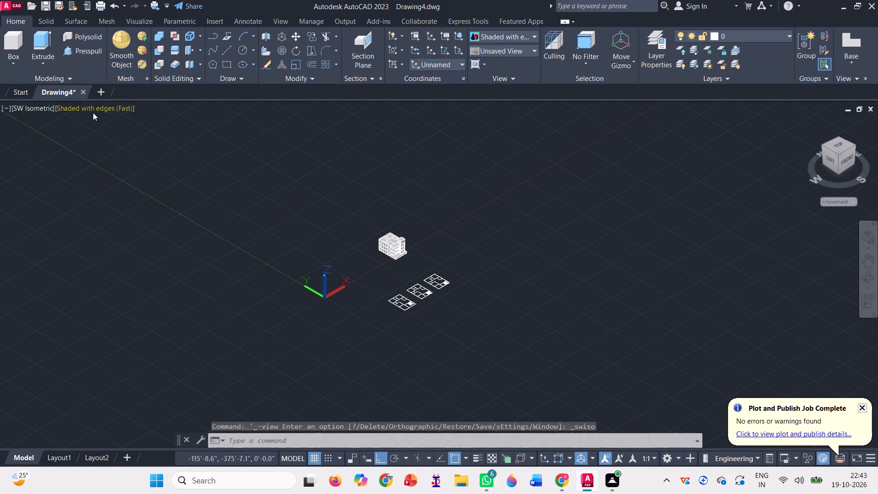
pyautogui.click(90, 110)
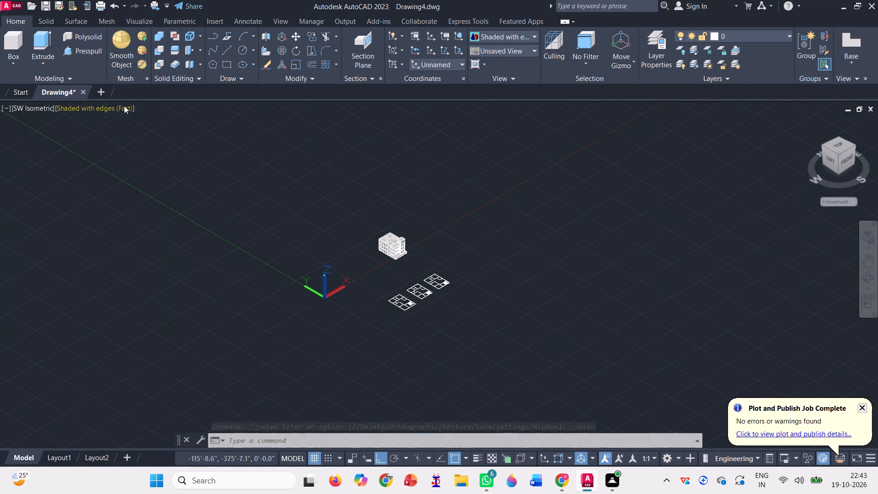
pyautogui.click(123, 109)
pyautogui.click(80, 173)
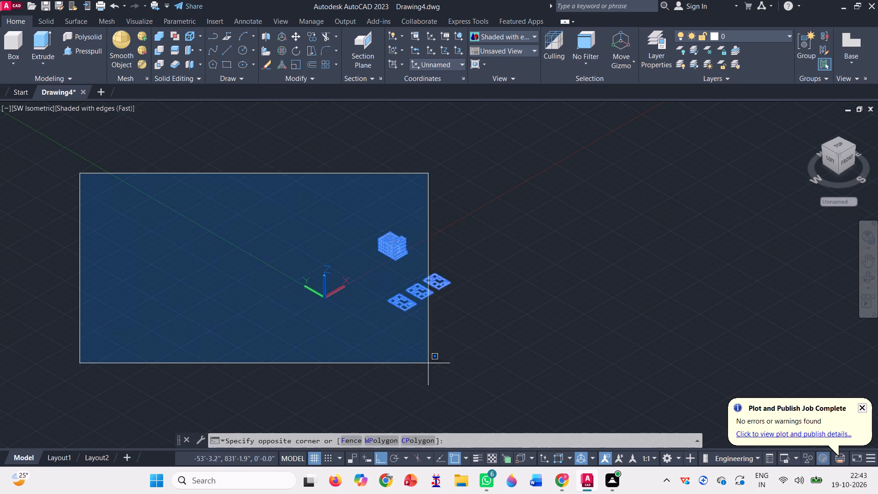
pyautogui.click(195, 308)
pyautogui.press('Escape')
# Switch the viewport to the Top view of the building and floor plans.
pyautogui.click(30, 104)
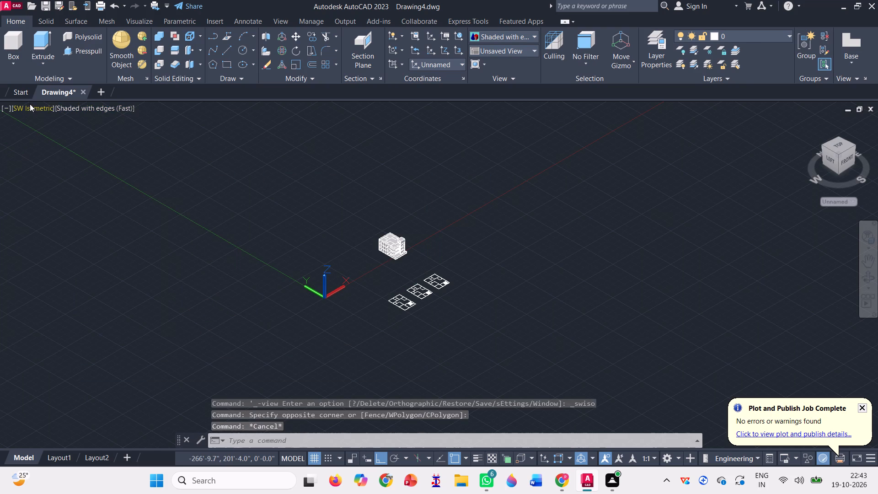
pyautogui.click(64, 140)
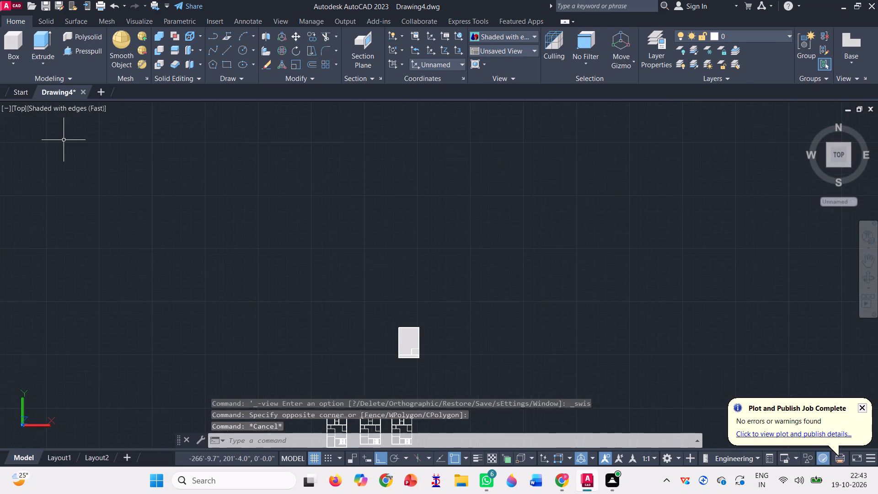
pyautogui.scroll(-2, 339, 196)
pyautogui.scroll(2, 349, 310)
pyautogui.scroll(-1, 389, 275)
pyautogui.scroll(-1, 394, 197)
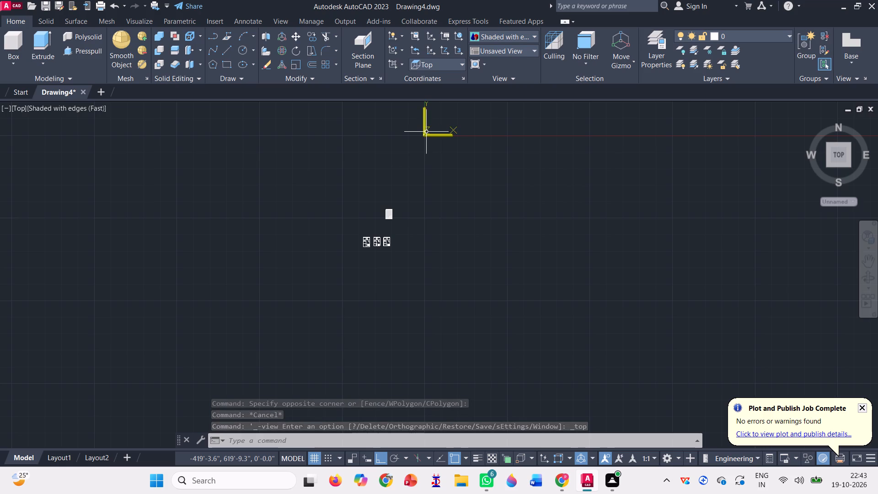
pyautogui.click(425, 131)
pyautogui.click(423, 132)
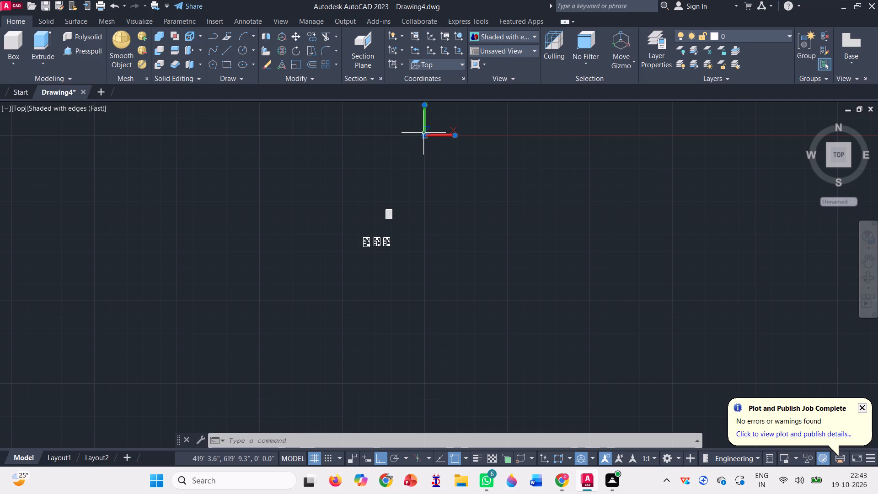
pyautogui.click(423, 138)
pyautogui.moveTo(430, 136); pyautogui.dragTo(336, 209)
# Draw a vertical construction line through the outer lower-left wall corner of the westernmost floor plan.
pyautogui.scroll(3, 383, 264)
pyautogui.scroll(-2, 435, 256)
pyautogui.scroll(3, 431, 203)
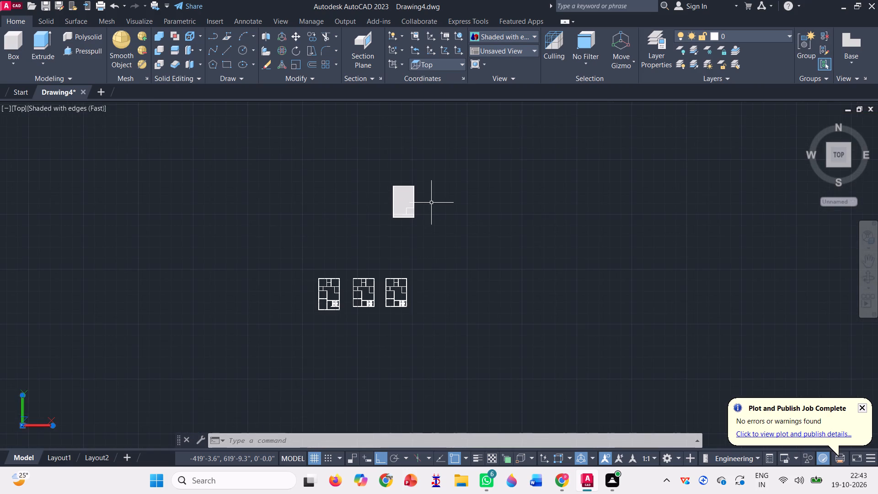
pyautogui.scroll(2, 398, 328)
pyautogui.write('xl')
pyautogui.press('Return')
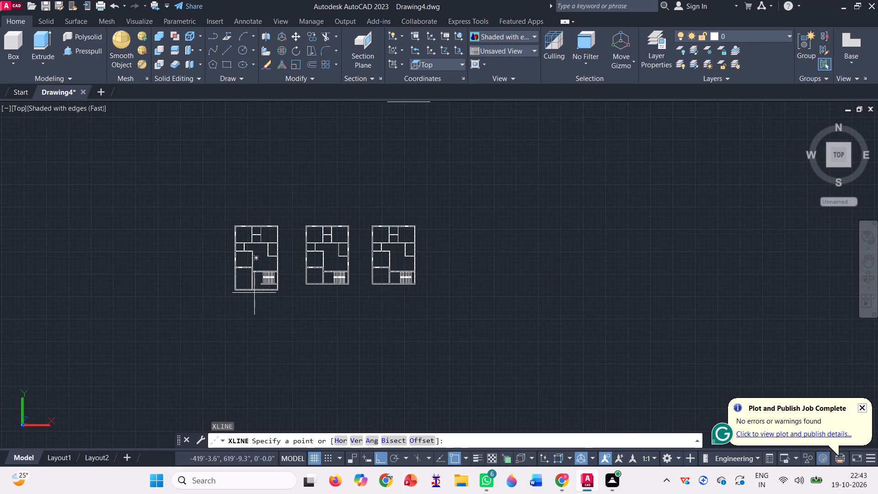
pyautogui.scroll(3, 244, 293)
pyautogui.click(218, 286)
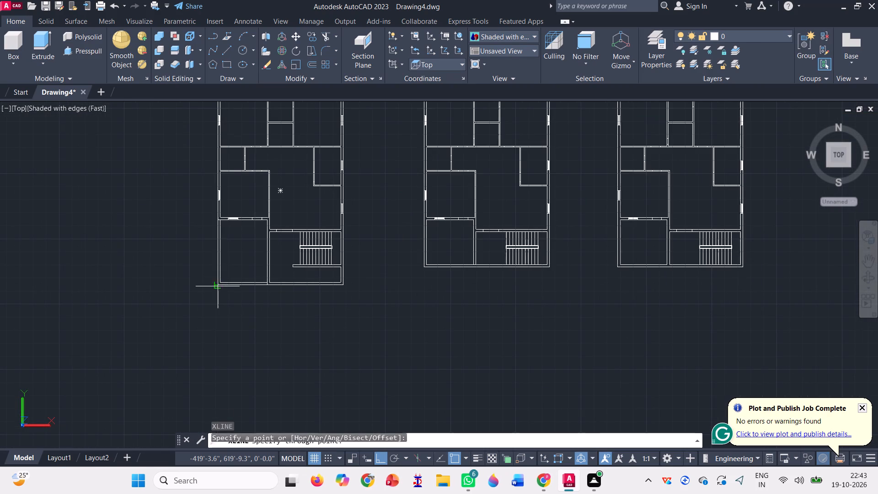
pyautogui.scroll(-1, 306, 249)
pyautogui.click(228, 336)
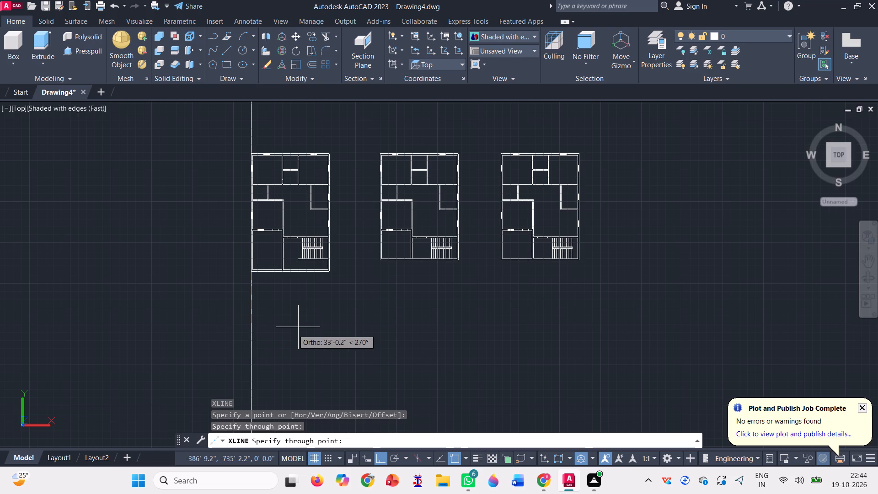
pyautogui.press('space')
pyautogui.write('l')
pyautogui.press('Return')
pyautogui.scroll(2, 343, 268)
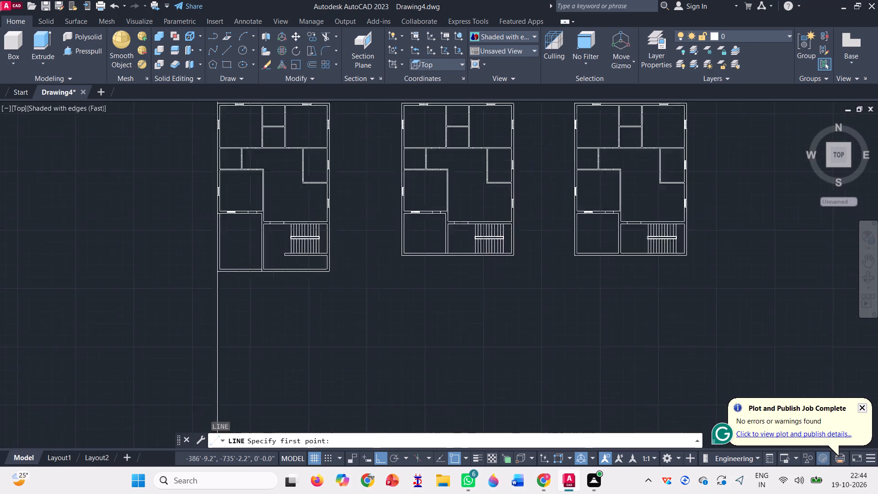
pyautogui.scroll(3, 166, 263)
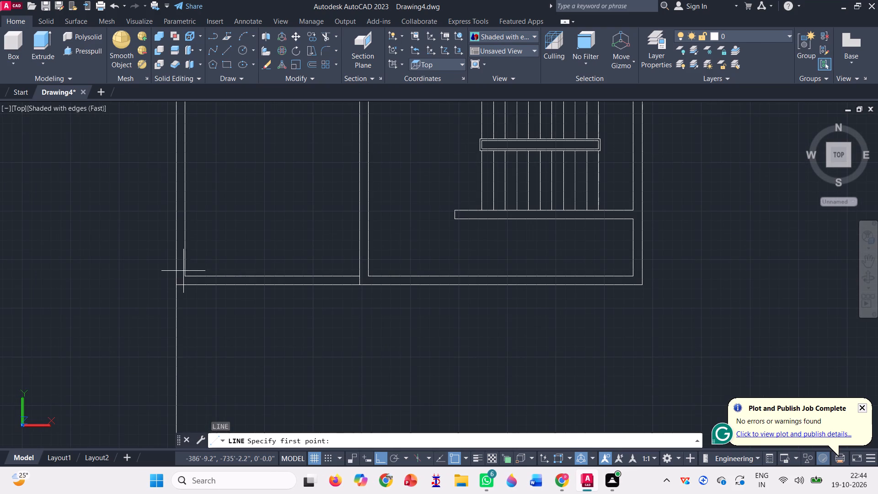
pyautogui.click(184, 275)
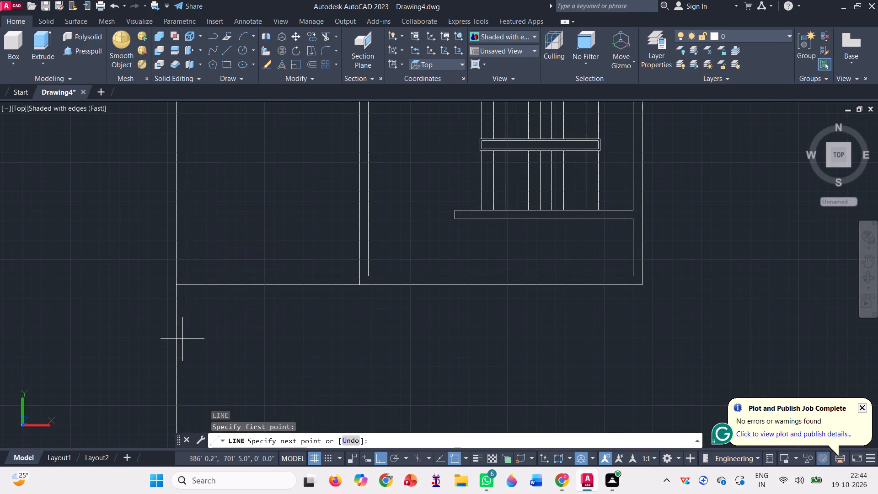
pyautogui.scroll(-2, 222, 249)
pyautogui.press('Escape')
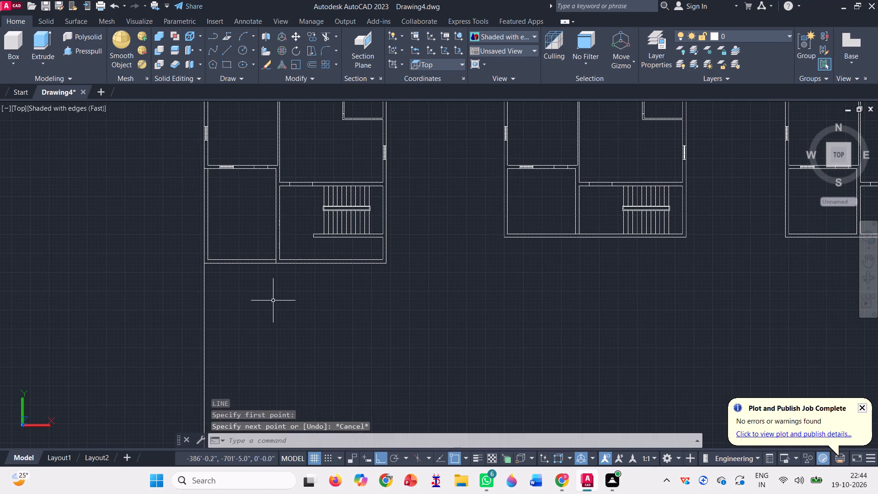
# Draw a second vertical construction line through the inner lower-left wall corner of the same floor plan.
pyautogui.press('x')
pyautogui.press('l')
pyautogui.press('Return')
pyautogui.scroll(2, 208, 257)
pyautogui.click(203, 252)
pyautogui.click(210, 327)
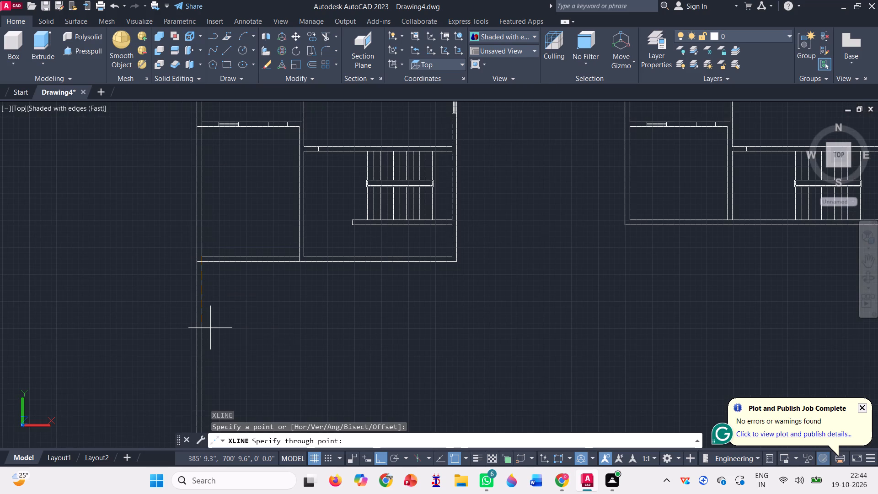
pyautogui.press('space')
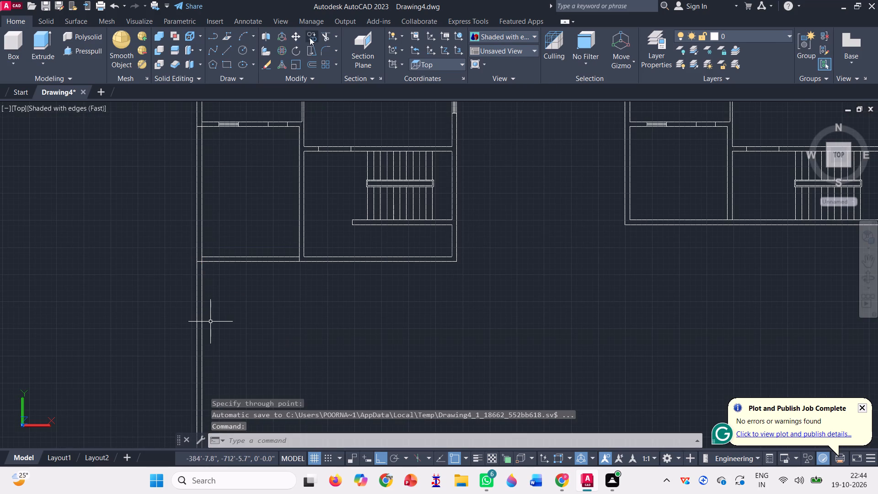
# Copy both construction lines from the westernmost plan's outer lower-left corner to its interior partition and its east exterior wall along the bottom edge.
pyautogui.click(310, 36)
pyautogui.click(225, 326)
pyautogui.click(139, 290)
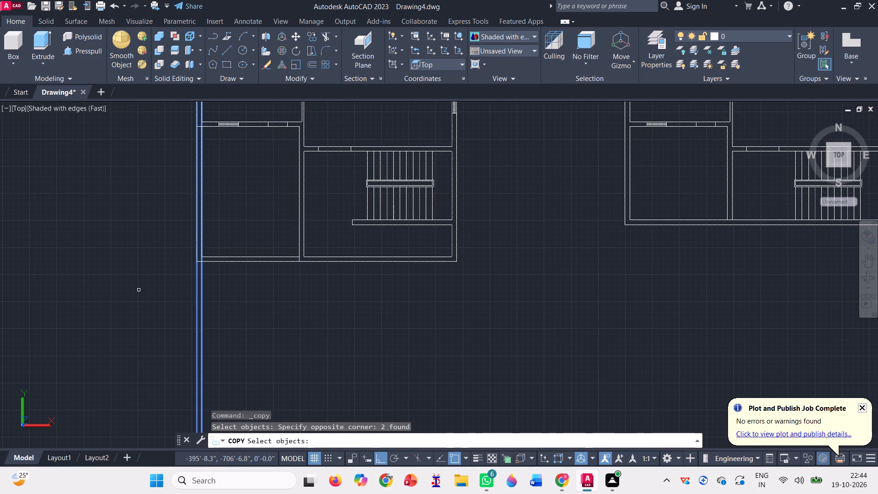
pyautogui.press('space')
pyautogui.scroll(3, 188, 263)
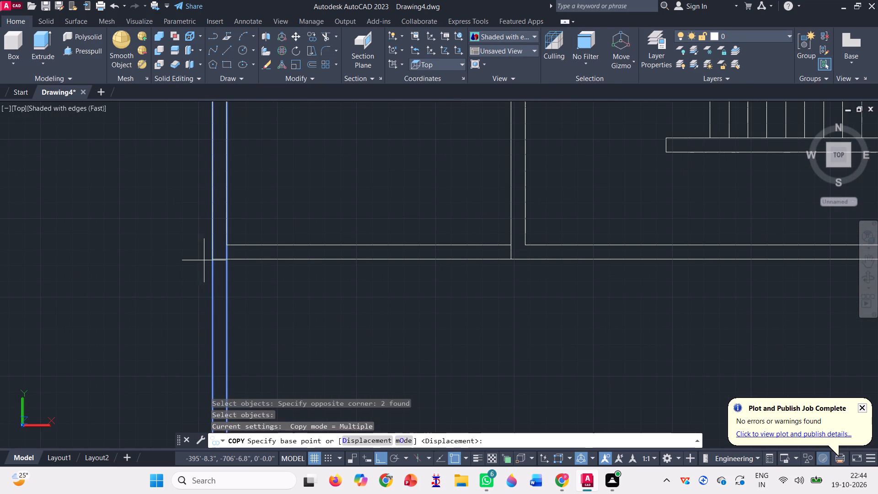
pyautogui.click(211, 258)
pyautogui.scroll(-1, 191, 260)
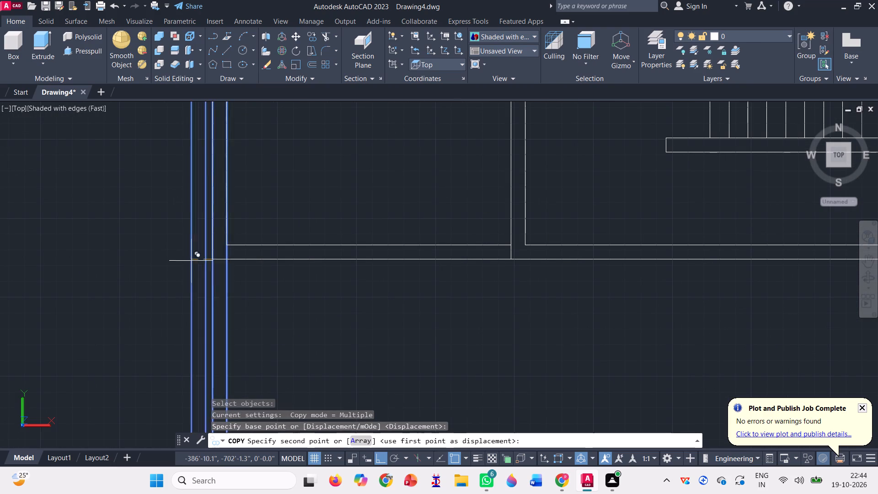
pyautogui.scroll(-1, 191, 260)
pyautogui.scroll(3, 344, 257)
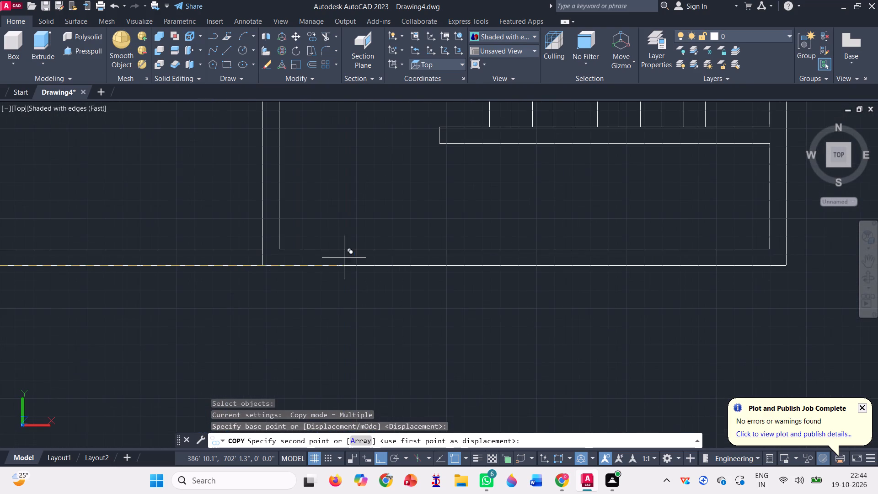
pyautogui.click(262, 263)
pyautogui.scroll(-2, 252, 274)
pyautogui.scroll(2, 465, 259)
pyautogui.click(456, 259)
pyautogui.scroll(-3, 444, 266)
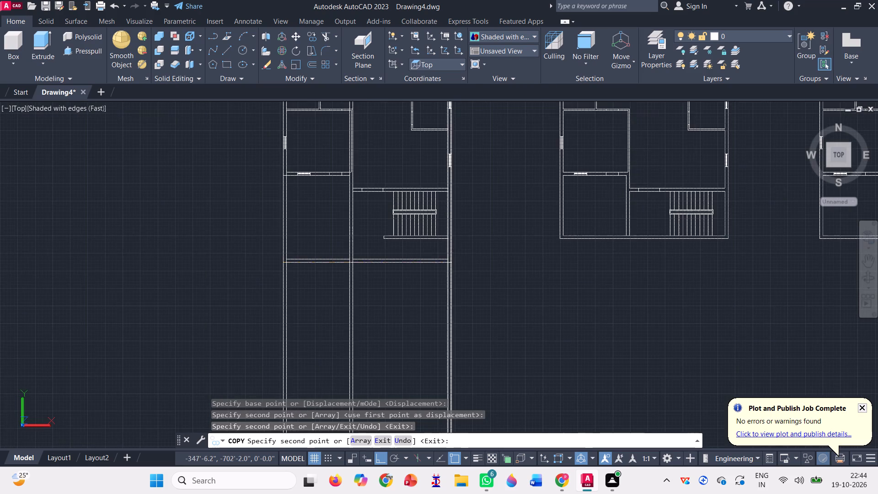
pyautogui.scroll(-2, 407, 268)
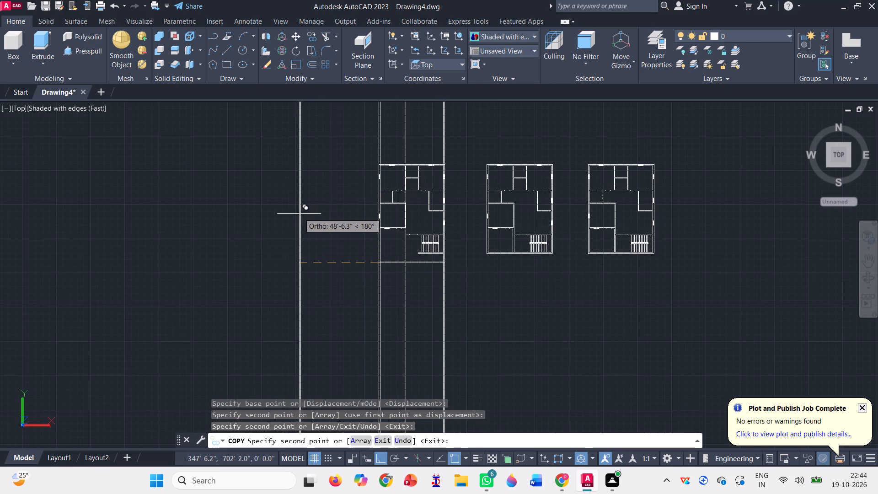
pyautogui.press('Escape')
# Draw a horizontal base line about 40' long below the plan, from the westernmost construction line to the easternmost one.
pyautogui.scroll(-1, 299, 191)
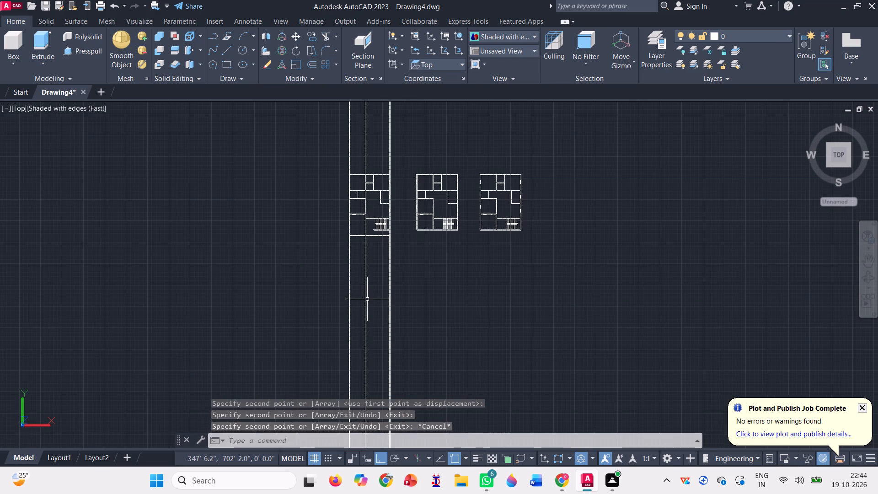
pyautogui.scroll(1, 385, 330)
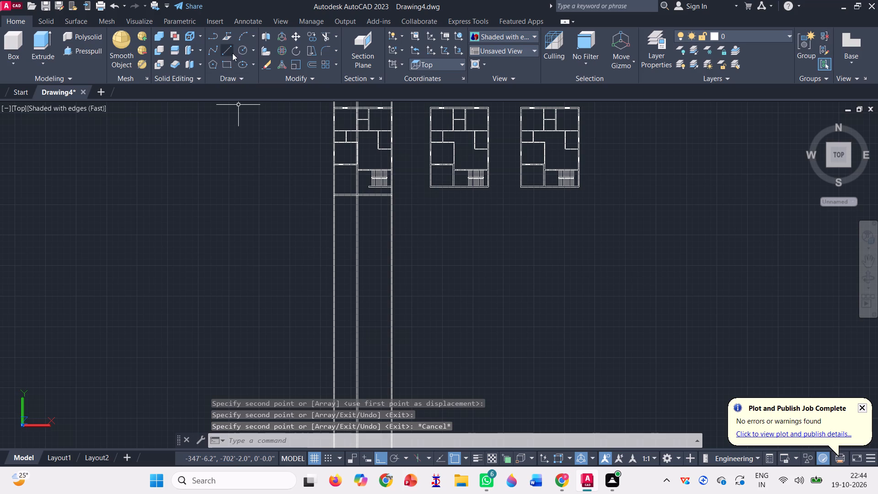
pyautogui.click(230, 52)
pyautogui.scroll(-1, 287, 195)
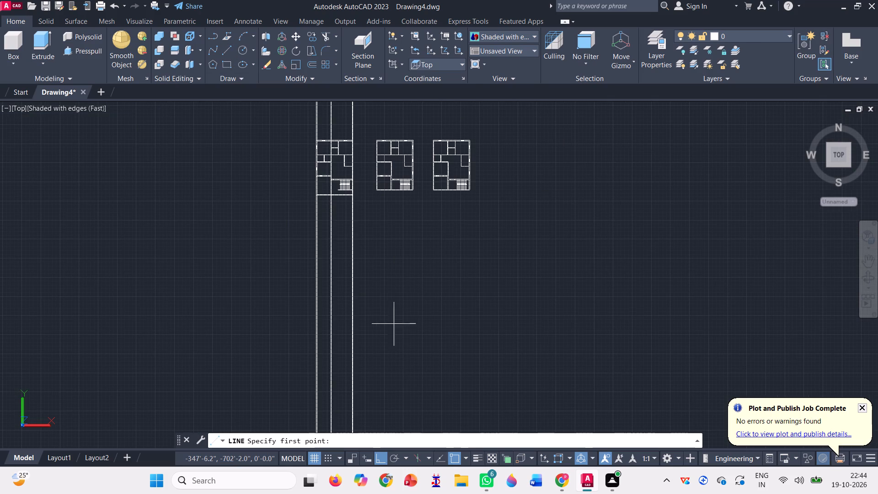
pyautogui.scroll(2, 320, 320)
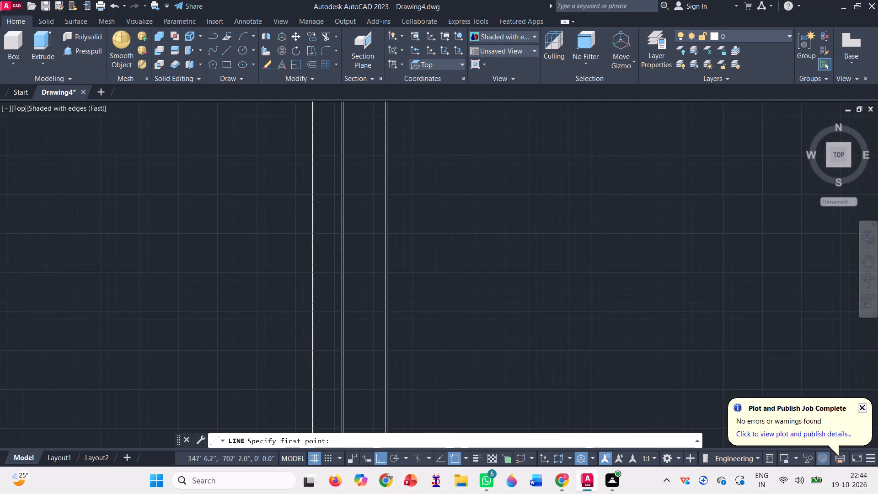
pyautogui.scroll(4, 314, 338)
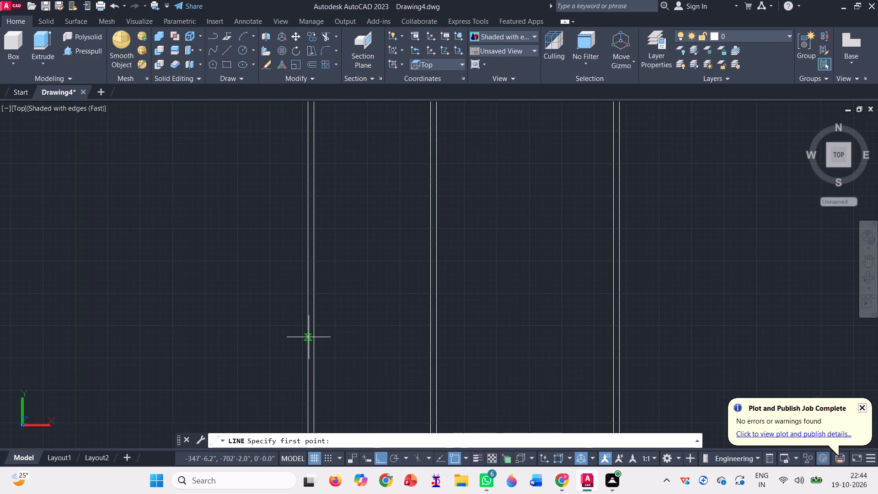
pyautogui.click(309, 336)
pyautogui.scroll(-1, 211, 342)
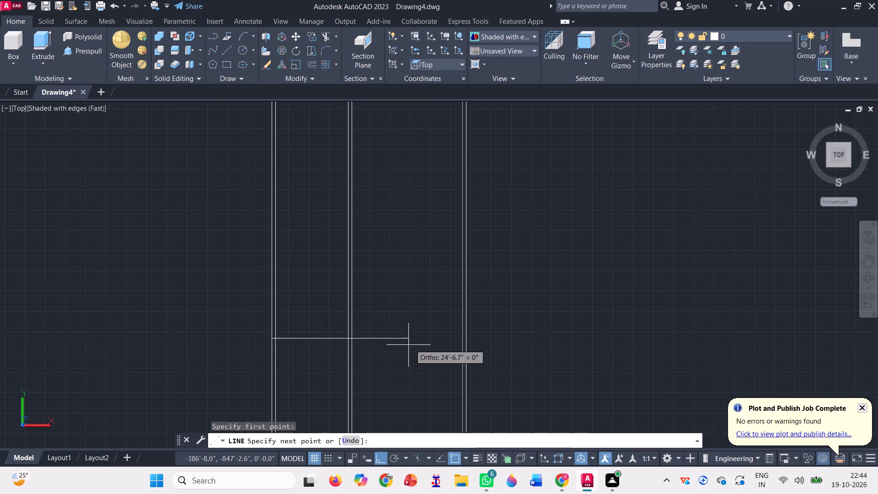
pyautogui.scroll(2, 462, 329)
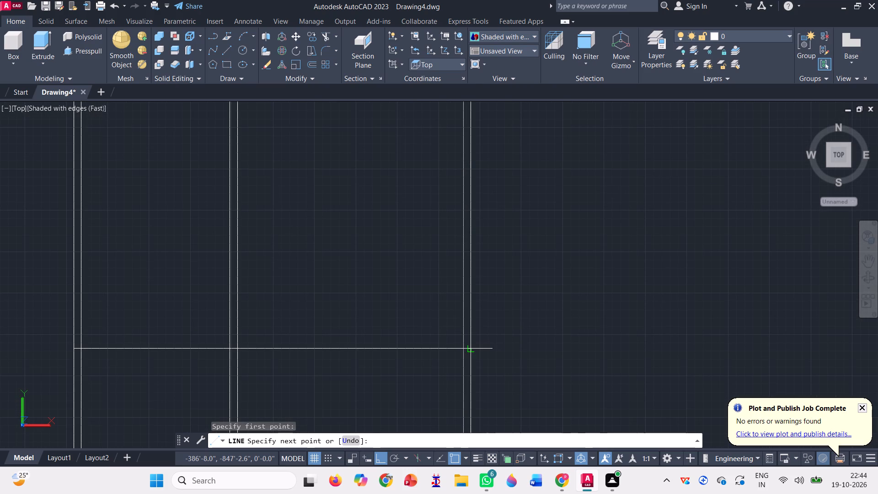
pyautogui.click(473, 346)
# Continue the line vertically upward from the base line's east end in consecutive segments of 6", 10', 6", 10', 6" and 10'.
pyautogui.scroll(-2, 394, 351)
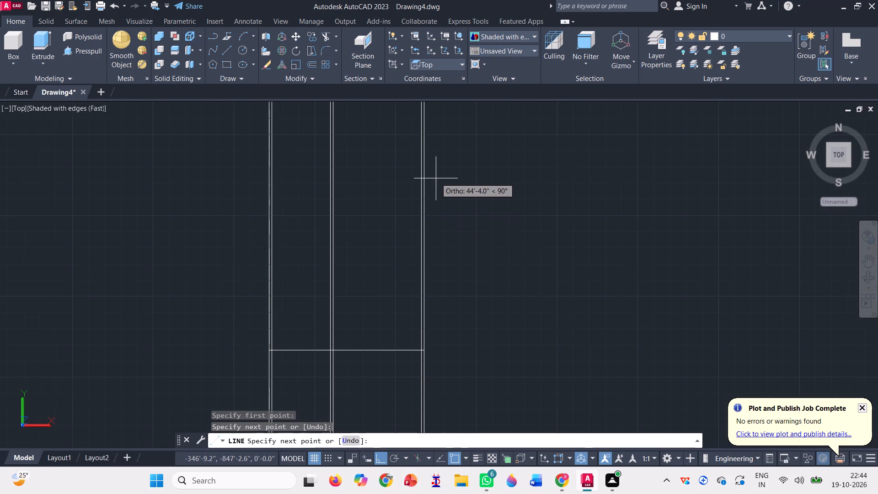
pyautogui.write('6"')
pyautogui.press('Return')
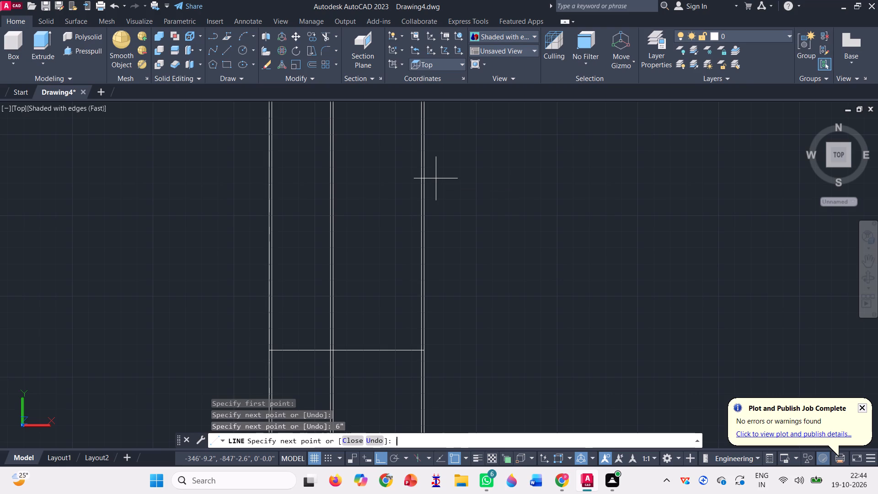
pyautogui.press('3')
pyautogui.press('BackSpace')
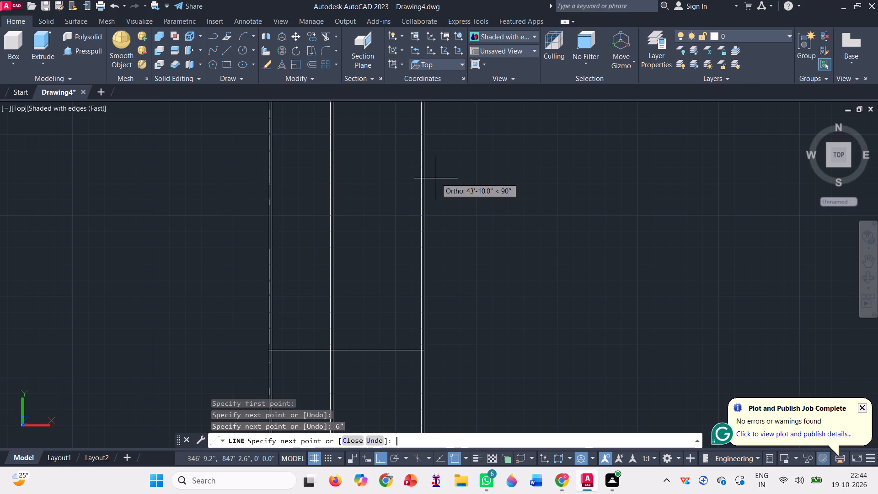
pyautogui.write("10'")
pyautogui.press('Return')
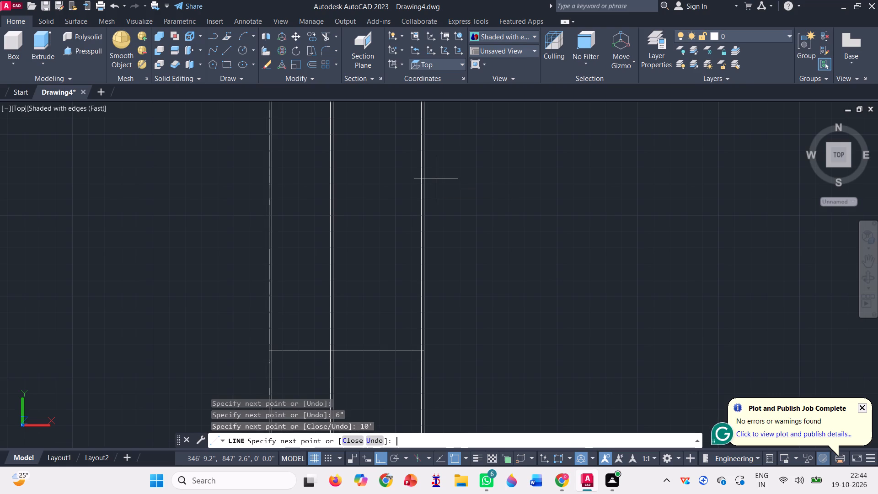
pyautogui.press('6')
pyautogui.hotkey('shift', '"')
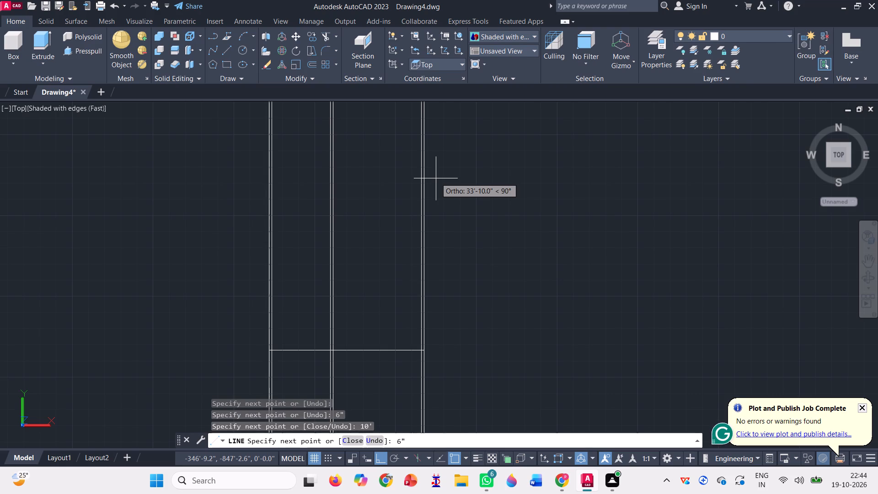
pyautogui.press('Return')
pyautogui.write("10'")
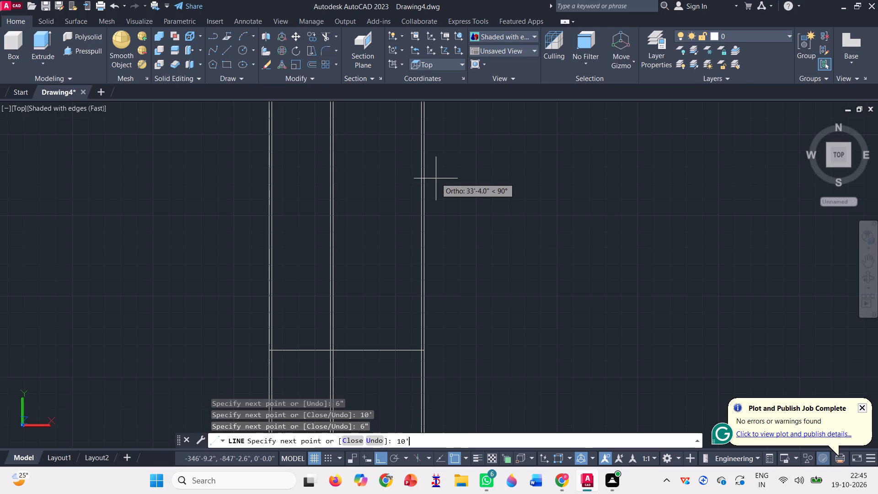
pyautogui.press('Return')
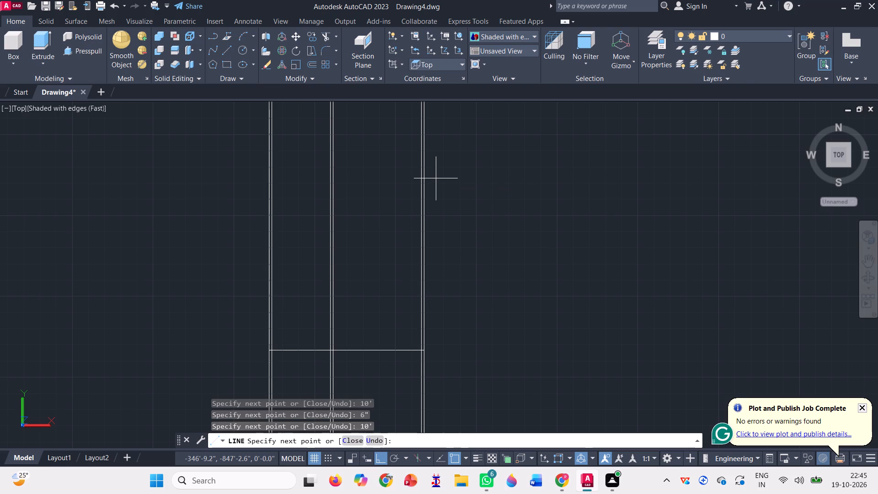
pyautogui.write('6"')
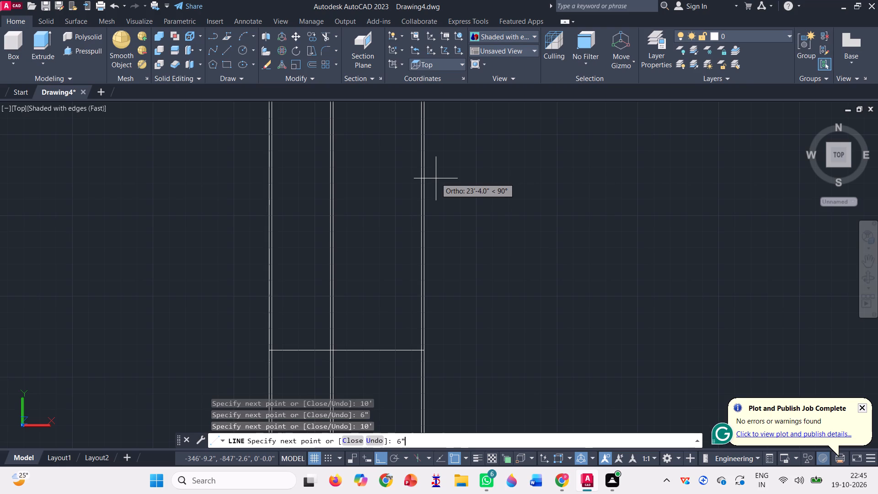
pyautogui.press('Return')
pyautogui.write("10'")
pyautogui.press('Return')
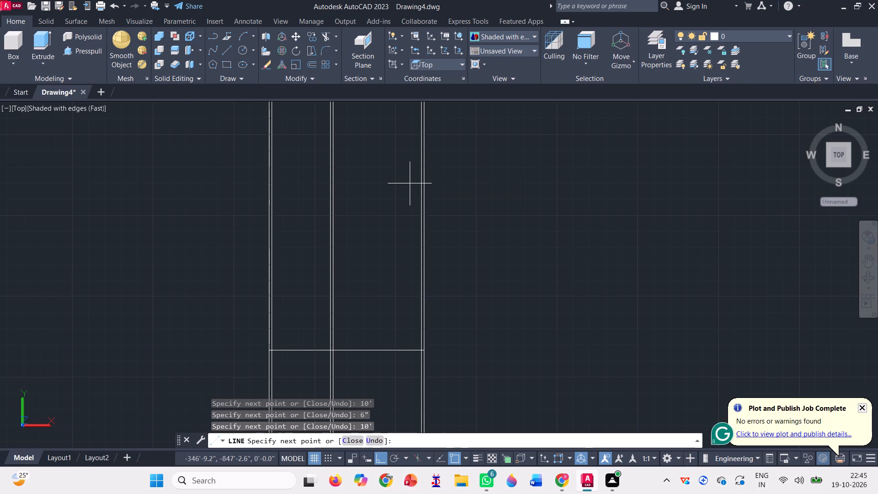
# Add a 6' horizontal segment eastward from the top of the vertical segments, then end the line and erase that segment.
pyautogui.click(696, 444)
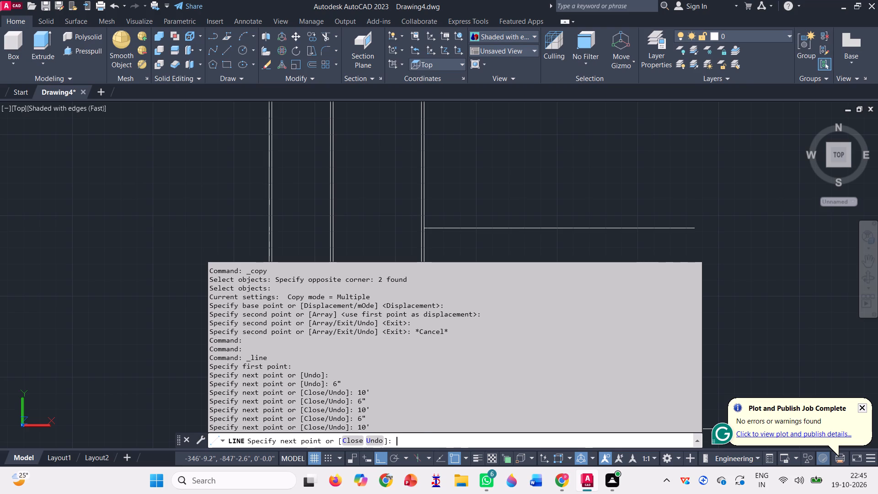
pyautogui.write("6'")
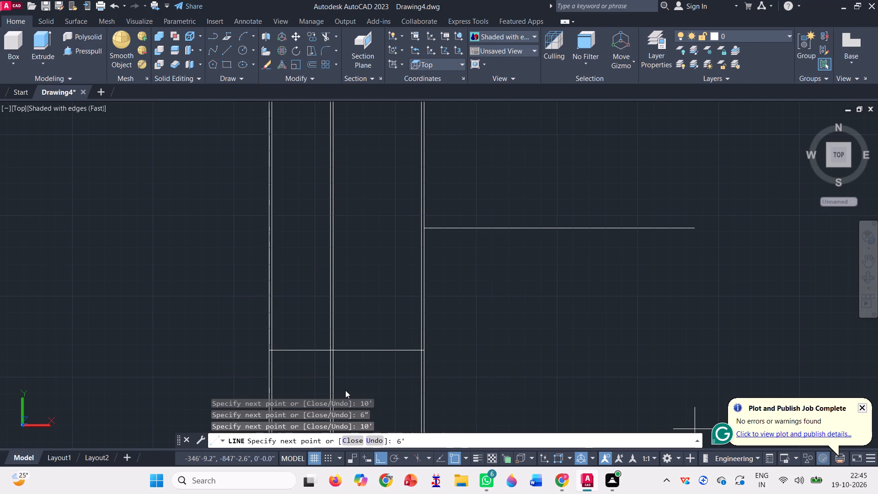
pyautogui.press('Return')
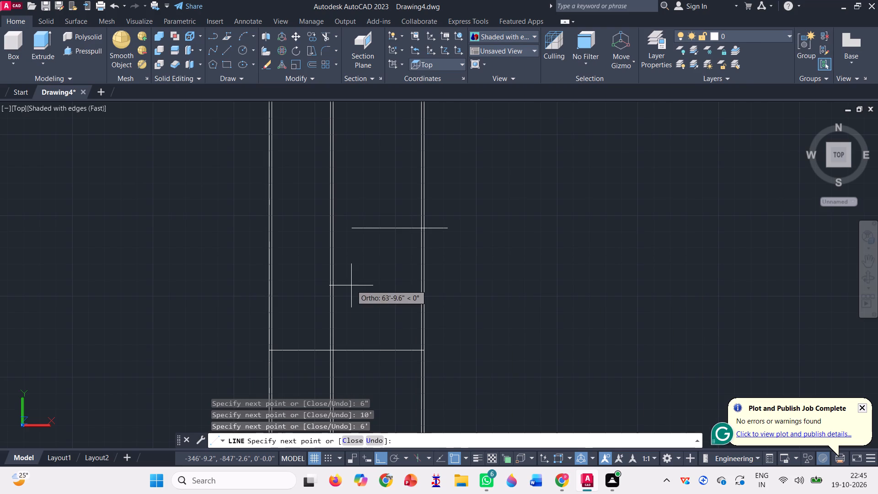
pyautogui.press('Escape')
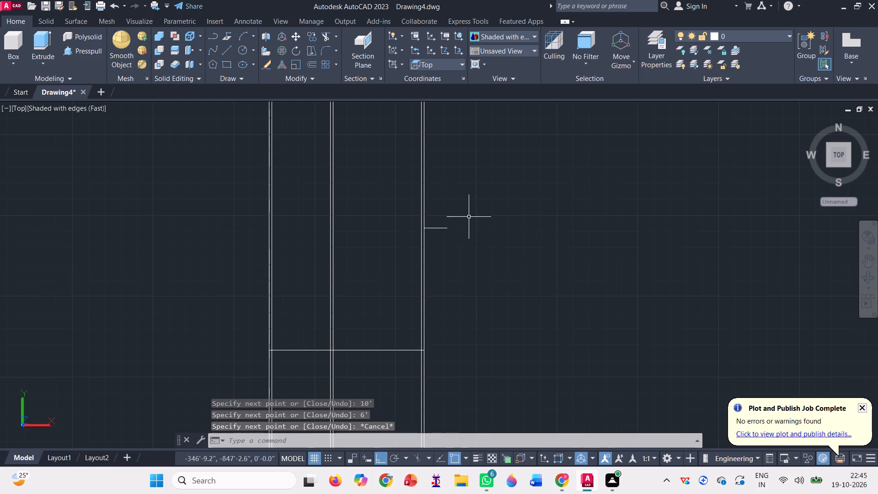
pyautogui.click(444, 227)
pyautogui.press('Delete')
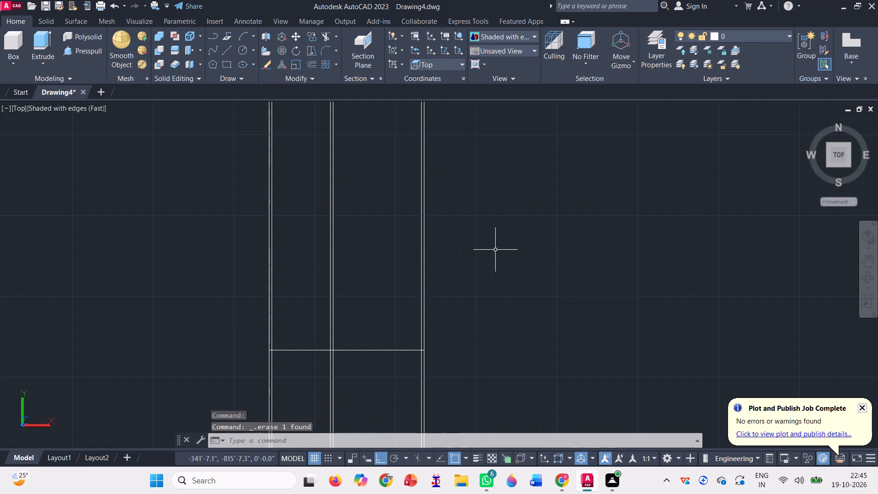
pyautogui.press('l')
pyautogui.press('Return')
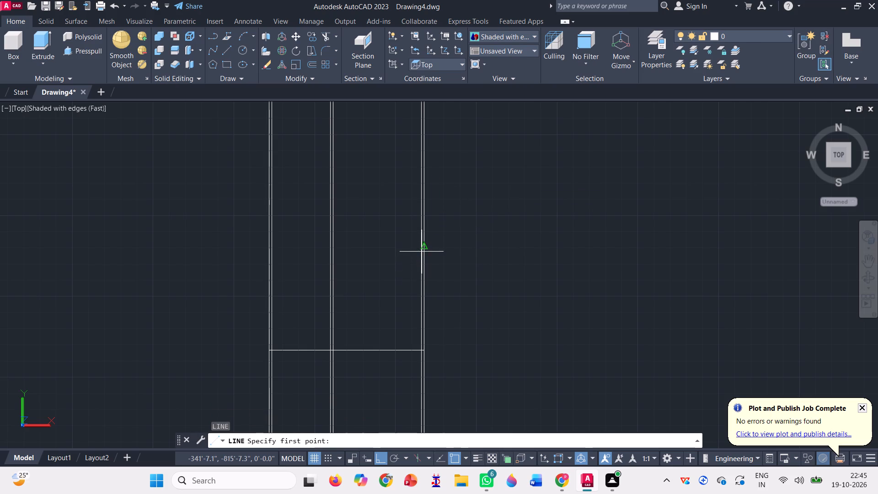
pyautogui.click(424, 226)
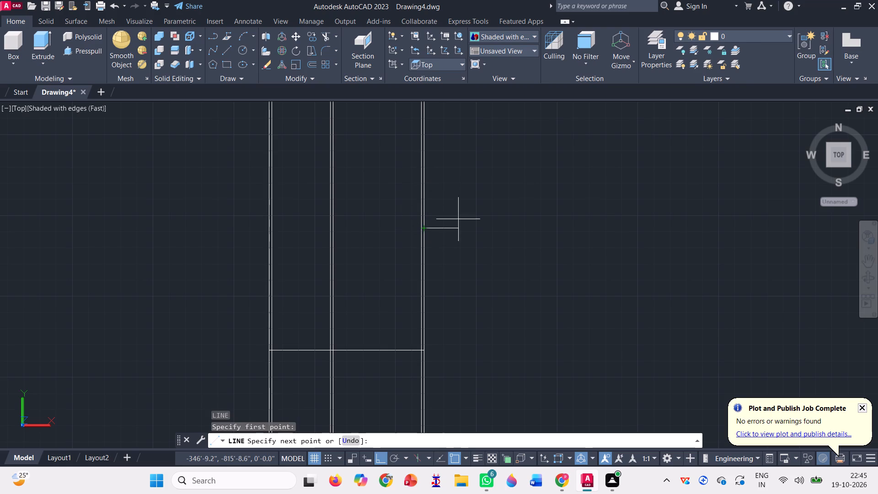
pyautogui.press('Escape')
# Move the six vertical construction lines about 57' west, clear of the base line and the vertical height segments.
pyautogui.scroll(-1, 470, 309)
pyautogui.click(476, 180)
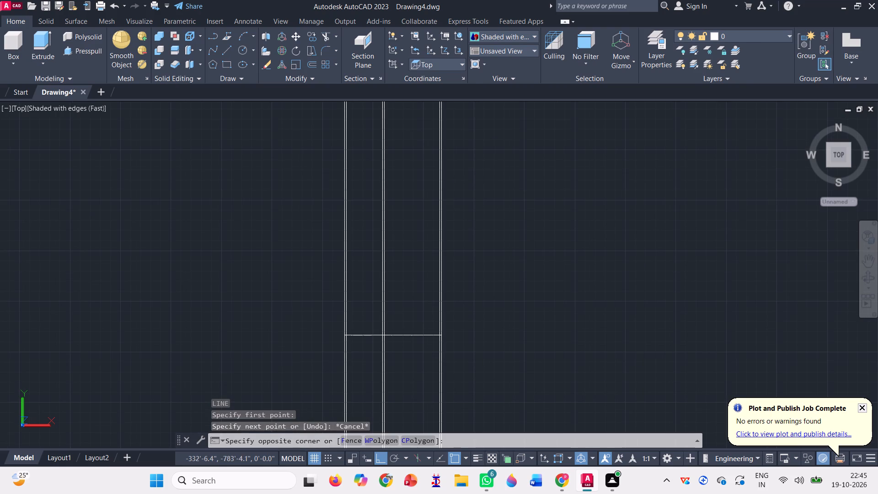
pyautogui.click(289, 174)
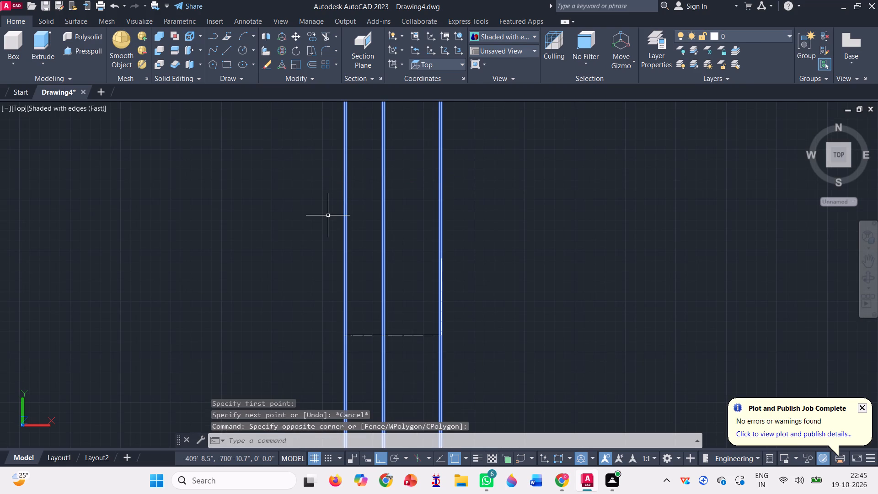
pyautogui.write('m')
pyautogui.press('space')
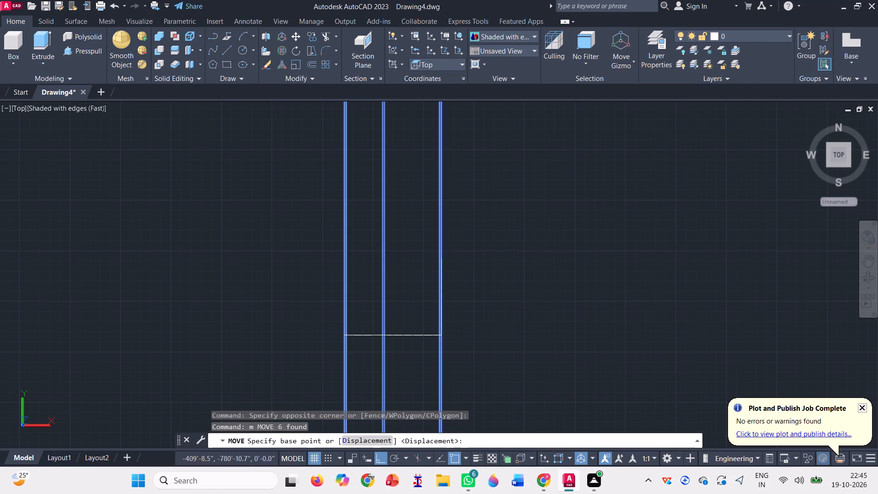
pyautogui.click(343, 237)
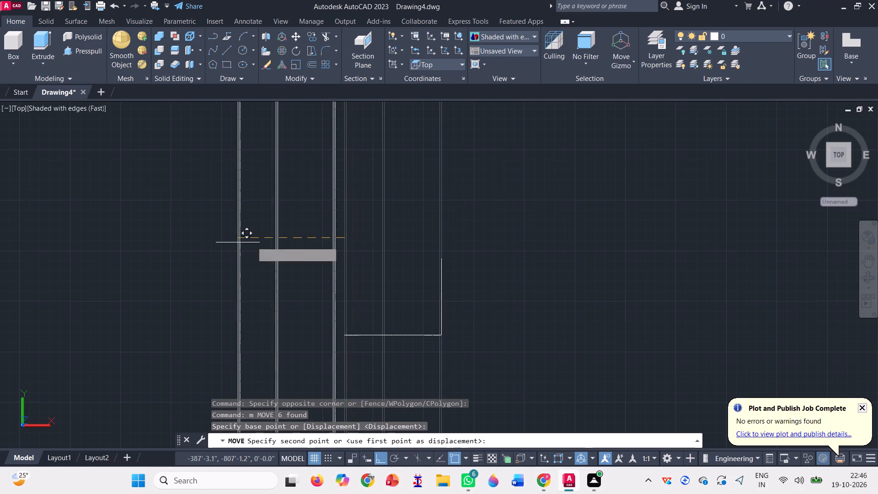
pyautogui.click(206, 241)
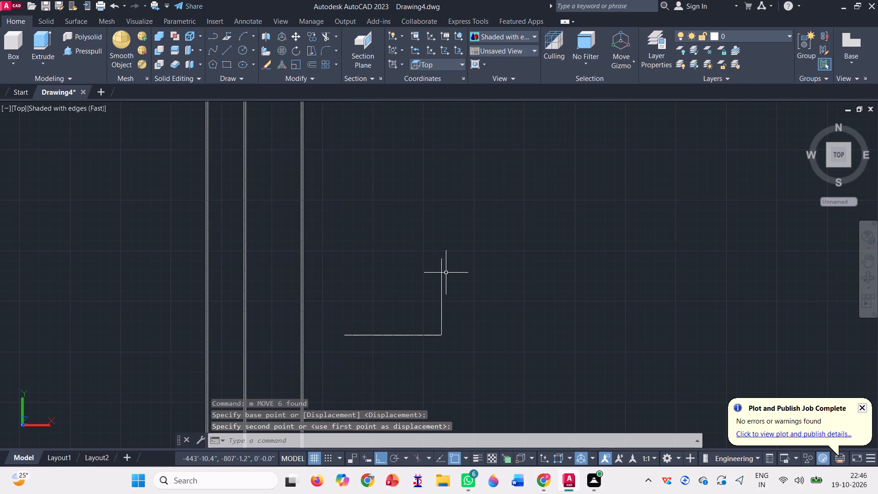
# Extend the vertical height line upward from its top endpoint with two further segments of 6" and 10'.
pyautogui.press('l')
pyautogui.press('Return')
pyautogui.scroll(2, 438, 252)
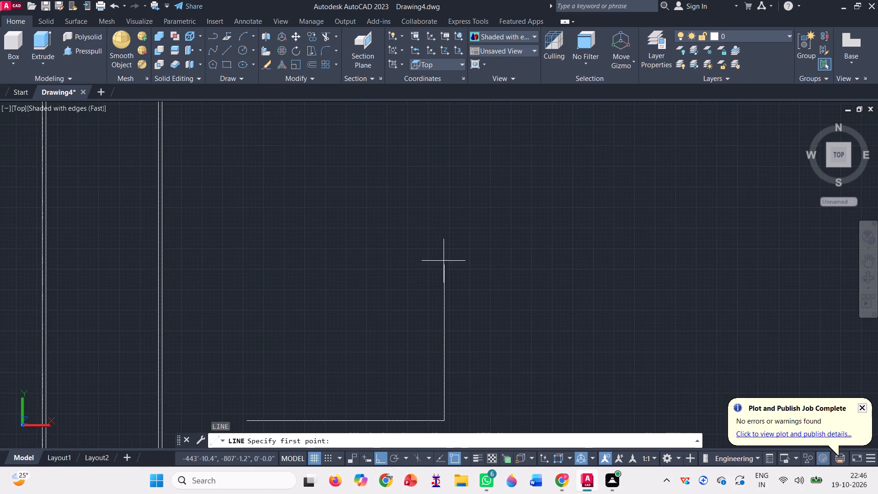
pyautogui.click(445, 264)
pyautogui.scroll(-1, 386, 307)
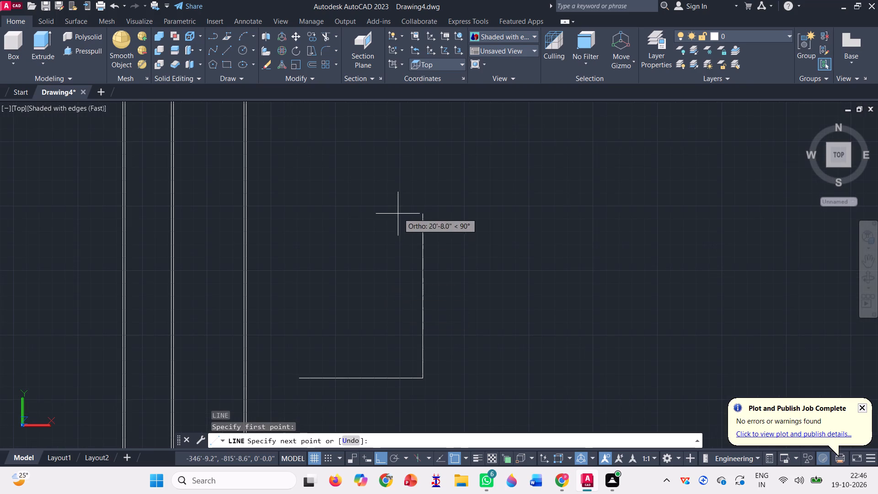
pyautogui.write("6'")
pyautogui.press('Return')
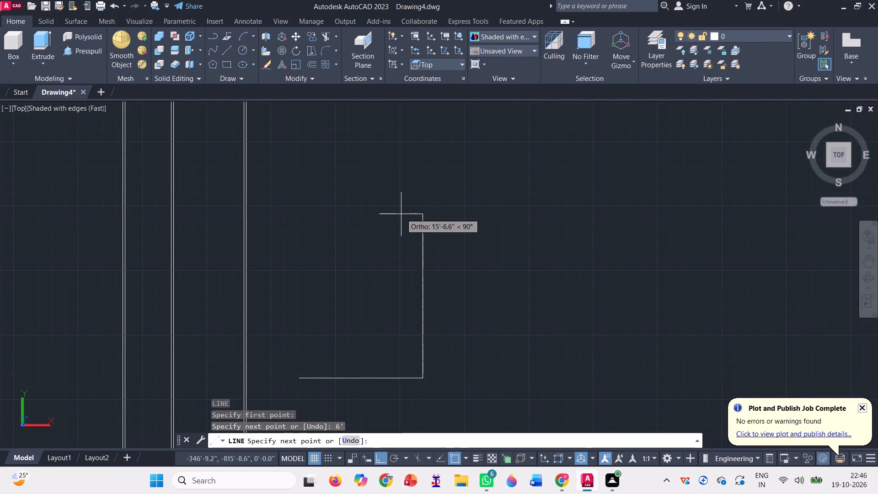
pyautogui.hotkey('ctrl', 'z')
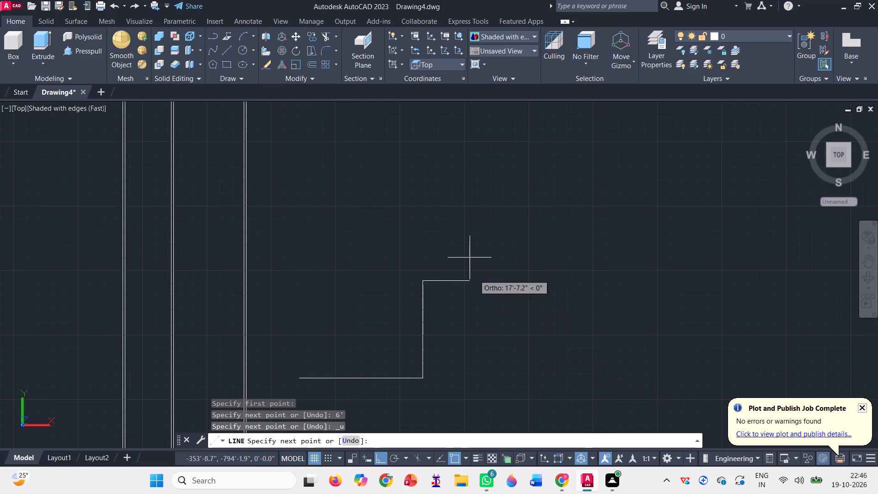
pyautogui.write('6"')
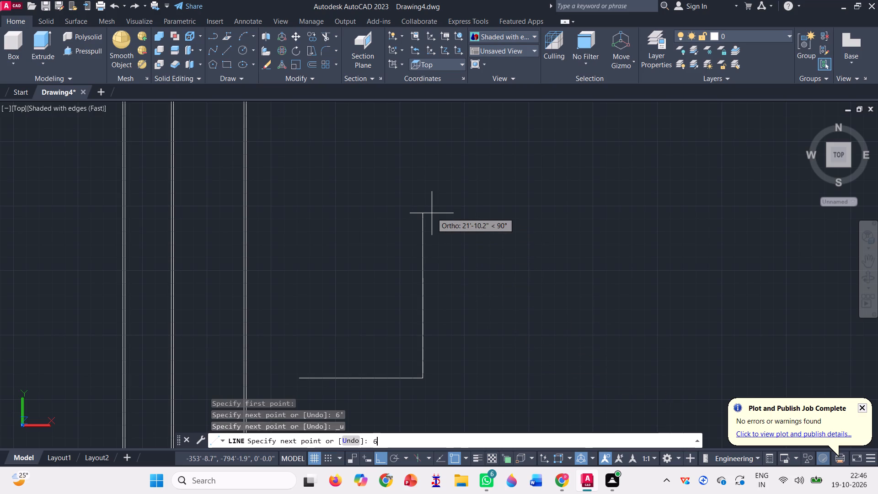
pyautogui.press('Return')
pyautogui.write("10'")
pyautogui.press('Return')
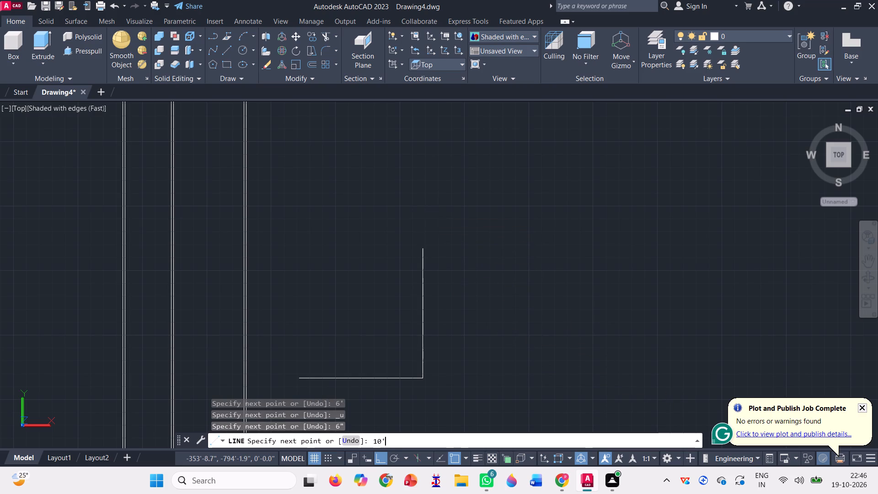
pyautogui.press('Return')
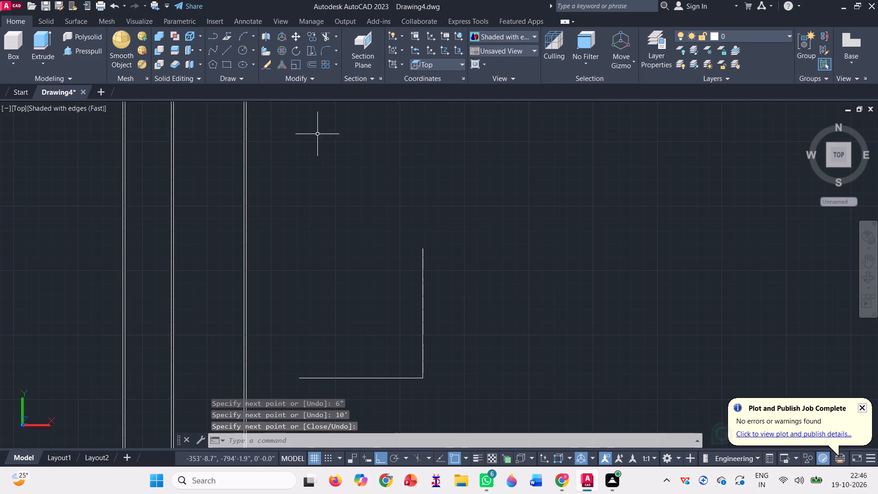
# Draw a horizontal line about 40' long westward from the top of the lowest 6" segment, above the base line.
pyautogui.click(228, 54)
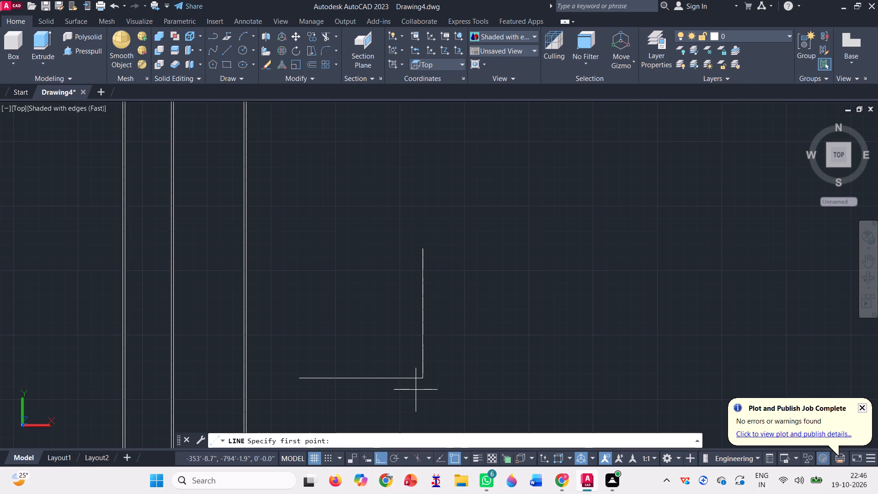
pyautogui.scroll(2, 416, 389)
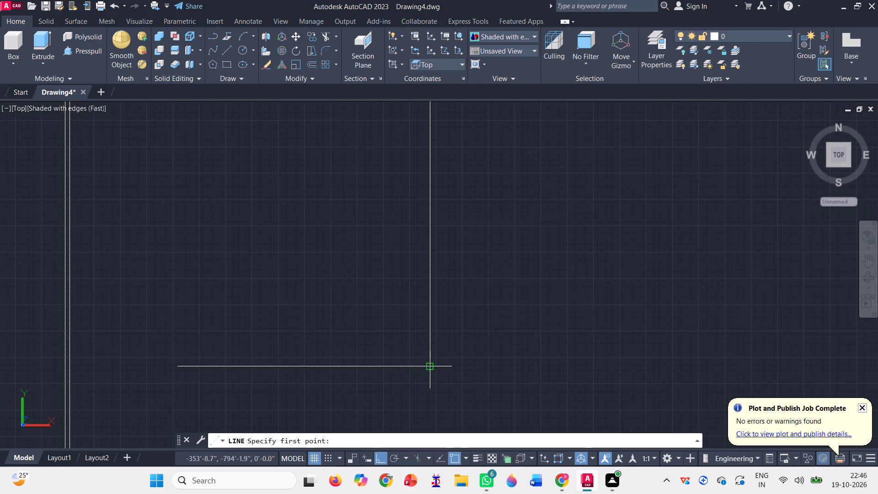
pyautogui.scroll(3, 431, 361)
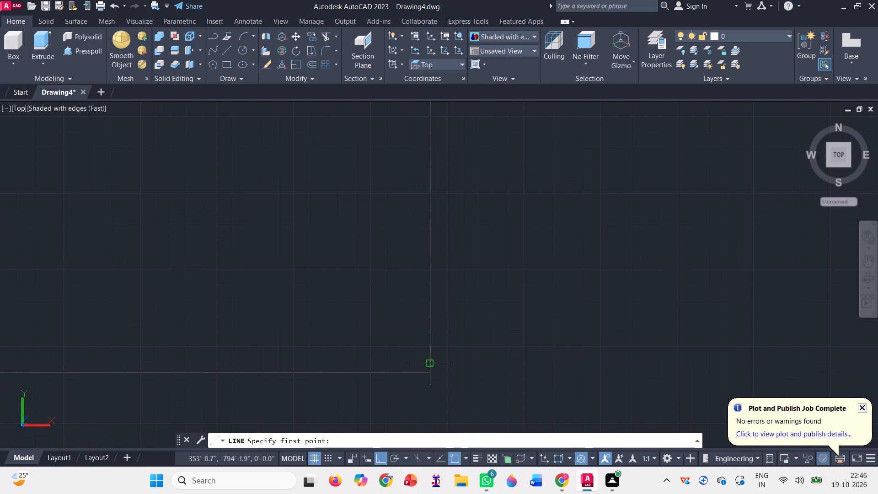
pyautogui.click(431, 360)
pyautogui.scroll(-2, 501, 347)
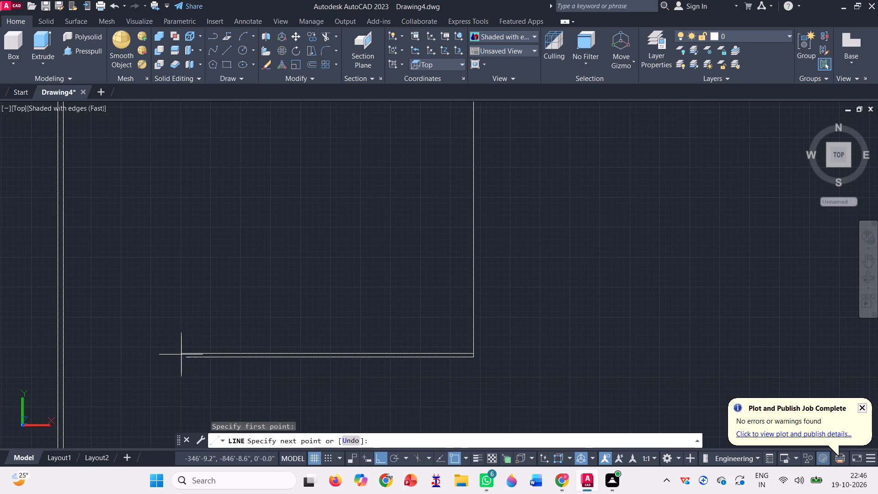
pyautogui.scroll(2, 187, 347)
pyautogui.click(178, 357)
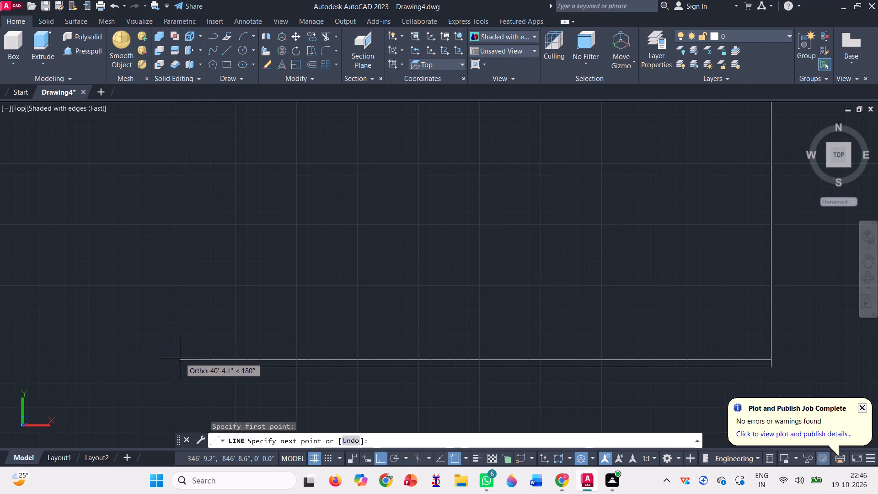
pyautogui.scroll(-1, 246, 361)
pyautogui.press('space')
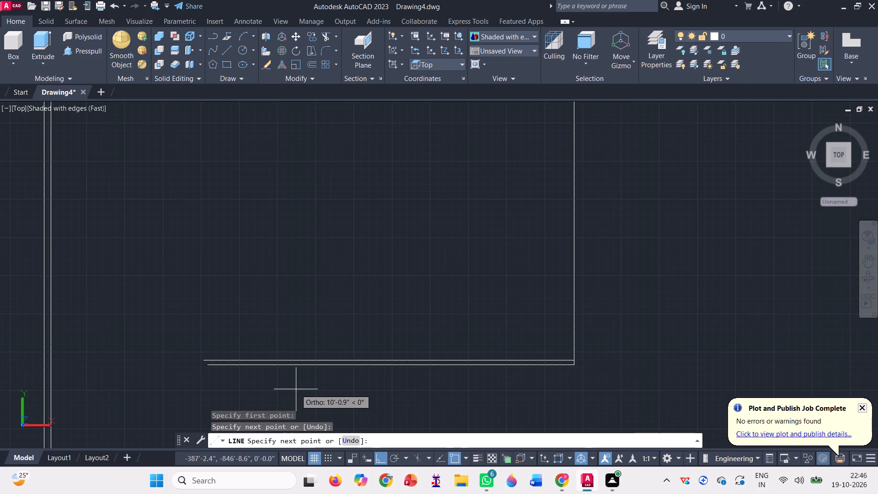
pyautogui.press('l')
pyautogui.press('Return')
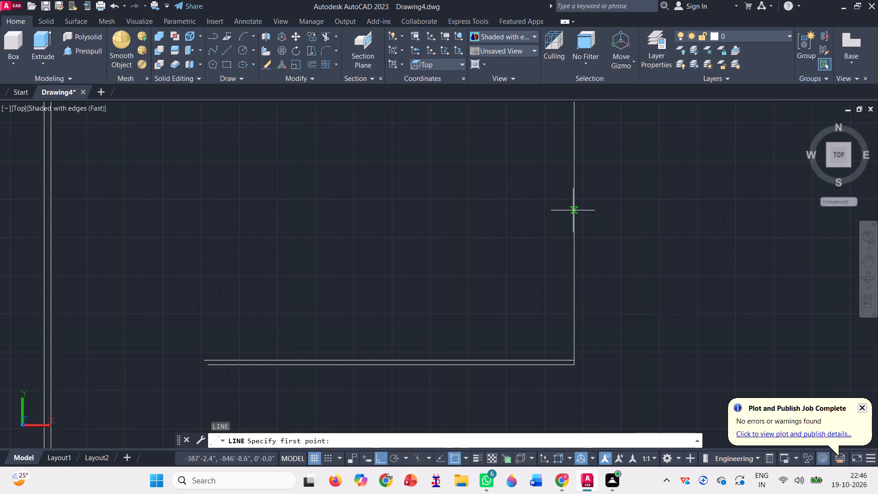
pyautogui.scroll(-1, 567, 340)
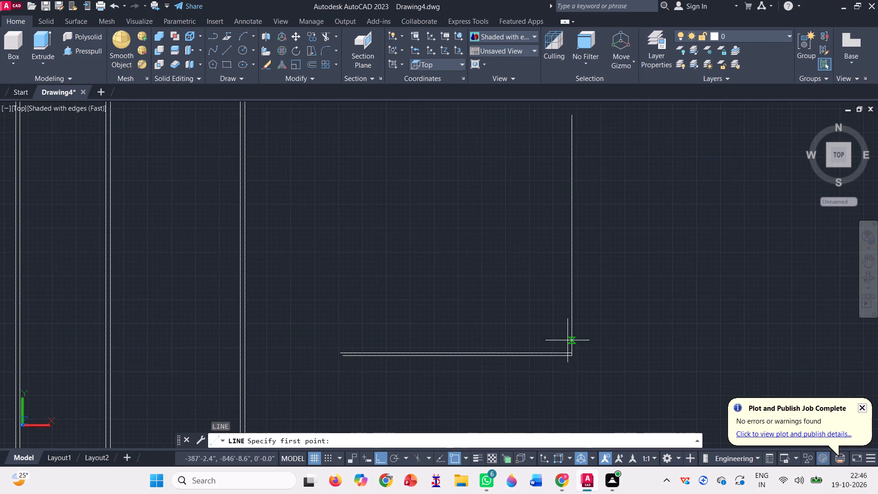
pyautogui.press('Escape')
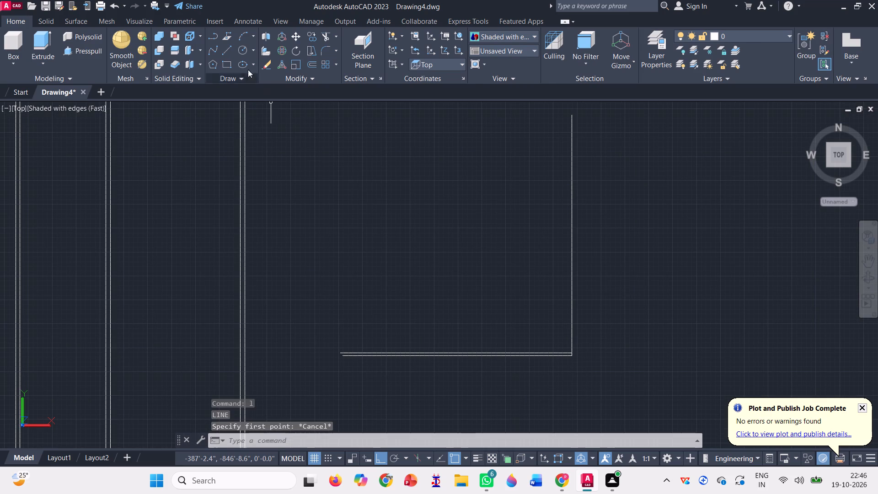
# Outline the next slab: about 42.5' west from the second 6" segment's top, 6" down, and back east to the height line.
pyautogui.click(225, 53)
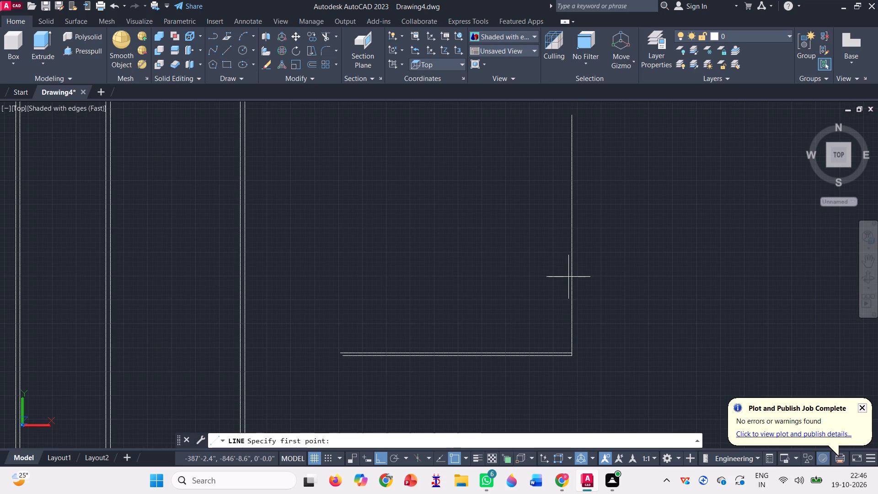
pyautogui.click(573, 290)
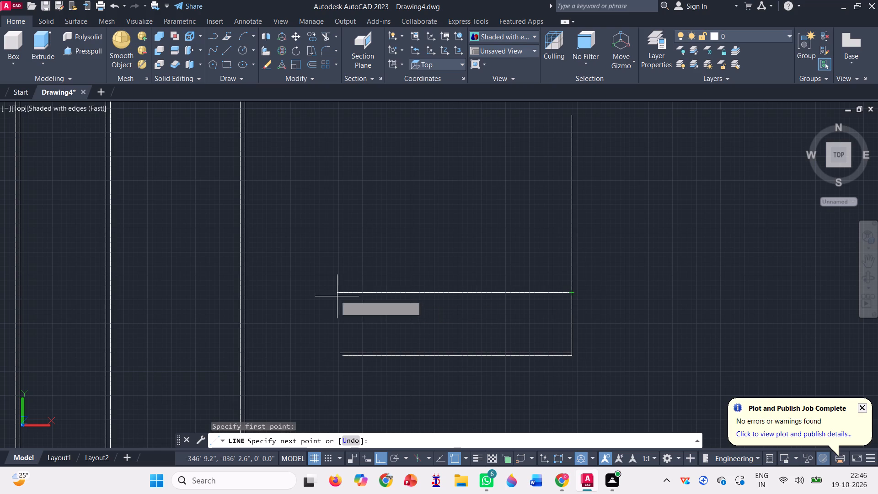
pyautogui.click(328, 294)
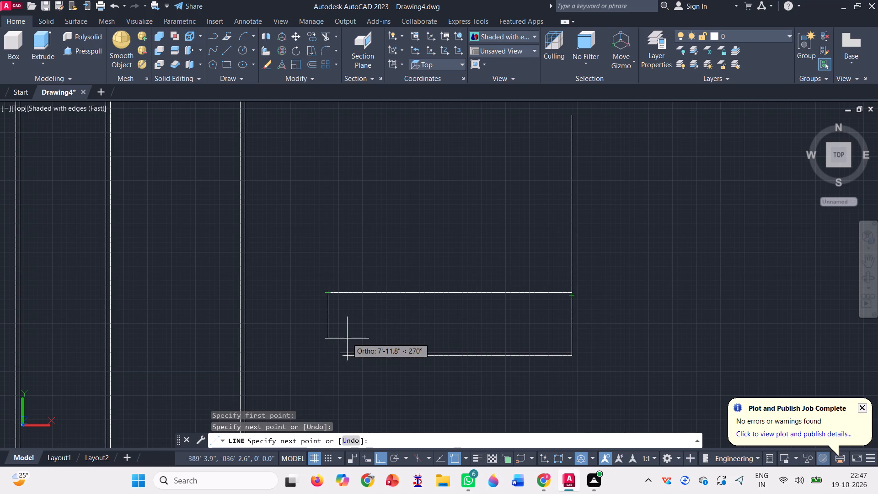
pyautogui.write('0\'6"')
pyautogui.press('Return')
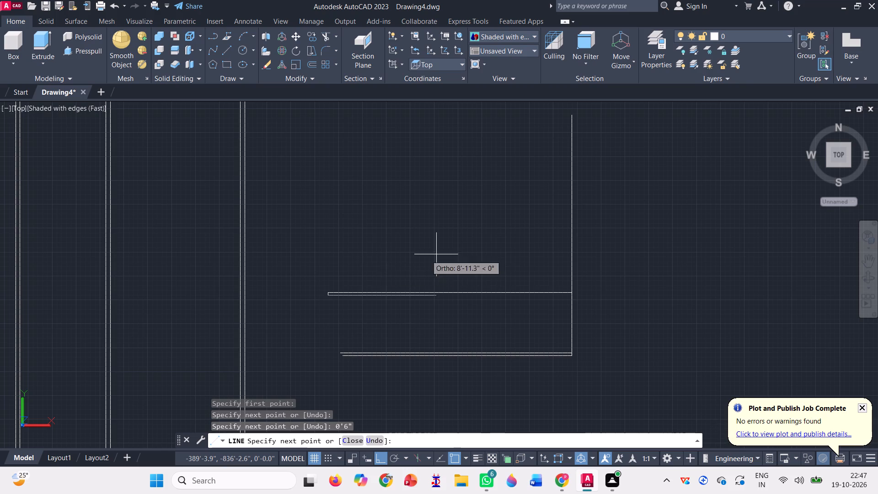
pyautogui.scroll(2, 575, 298)
pyautogui.click(575, 296)
pyautogui.scroll(-2, 496, 344)
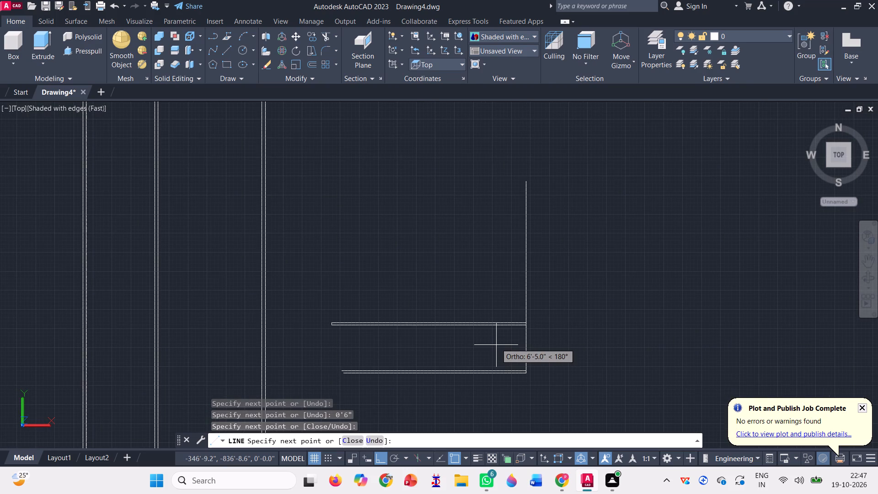
pyautogui.press('space')
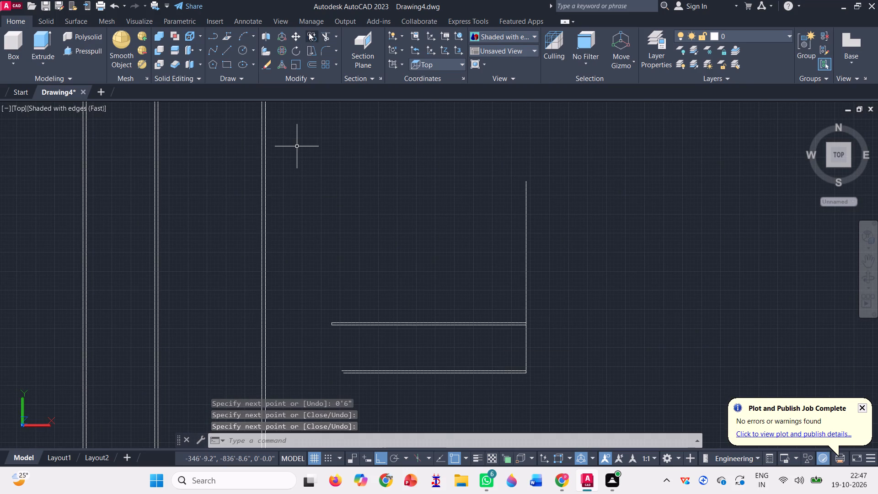
# Copy the four horizontal slab lines upward, from the middle of the lowest 6" segment to the midpoint of the second 6" segment.
pyautogui.click(309, 32)
pyautogui.click(466, 410)
pyautogui.click(355, 272)
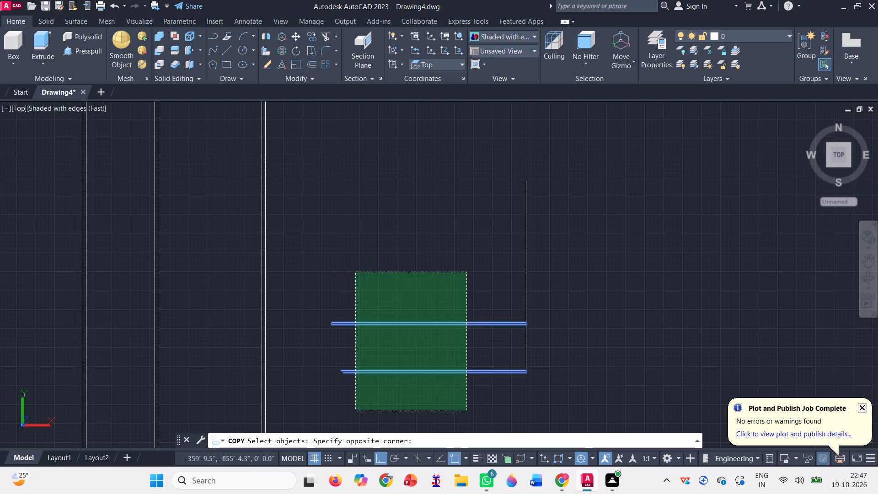
pyautogui.press('space')
pyautogui.scroll(2, 533, 382)
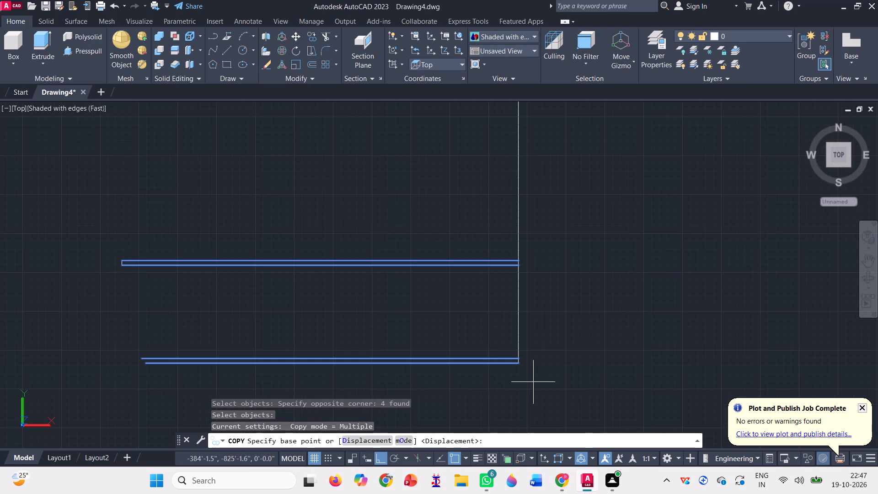
pyautogui.click(521, 361)
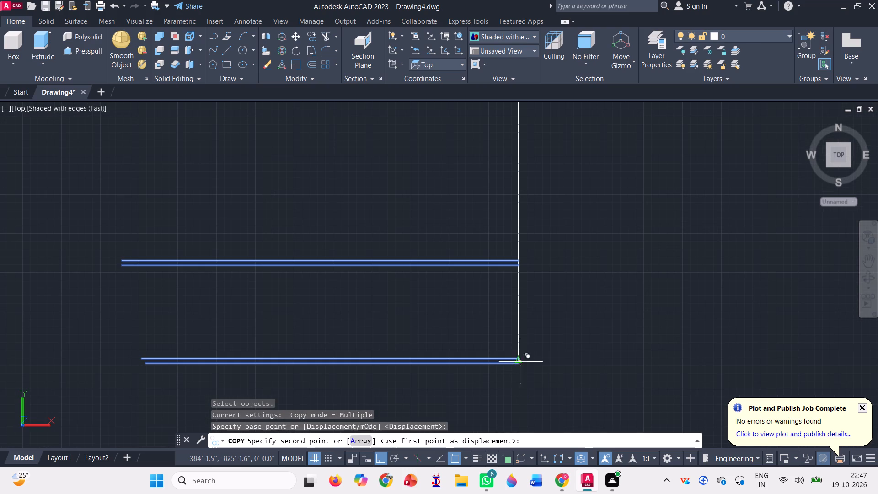
pyautogui.scroll(-1, 535, 379)
pyautogui.scroll(2, 535, 333)
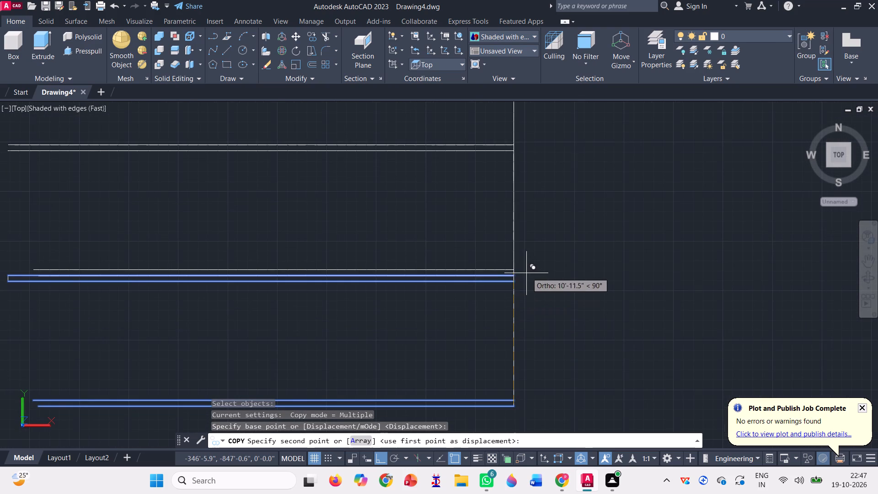
pyautogui.scroll(3, 511, 284)
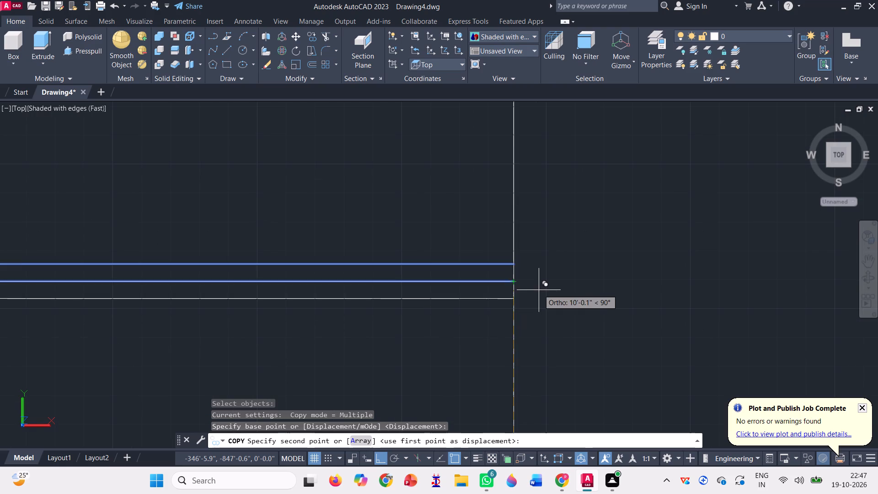
pyautogui.click(515, 274)
pyautogui.scroll(-2, 527, 344)
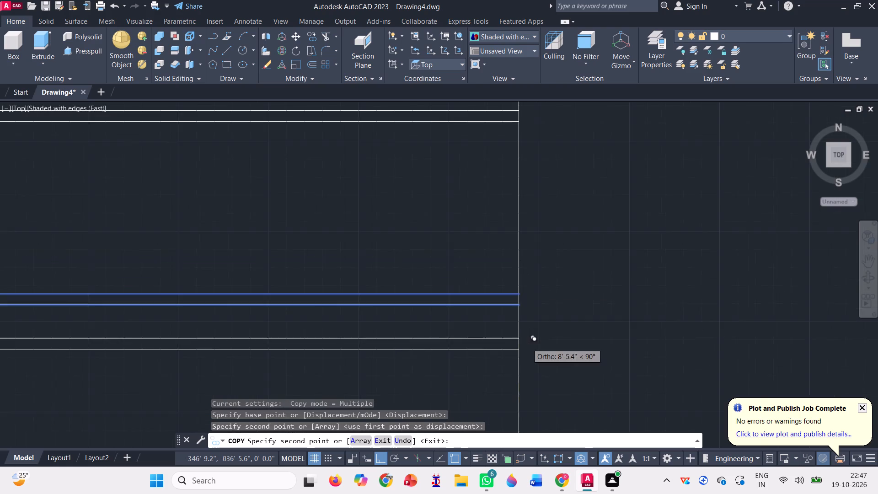
# Place another copy of the four slab lines at the midpoint of the third 6" segment, then end the copy.
pyautogui.scroll(-1, 527, 344)
pyautogui.scroll(2, 526, 245)
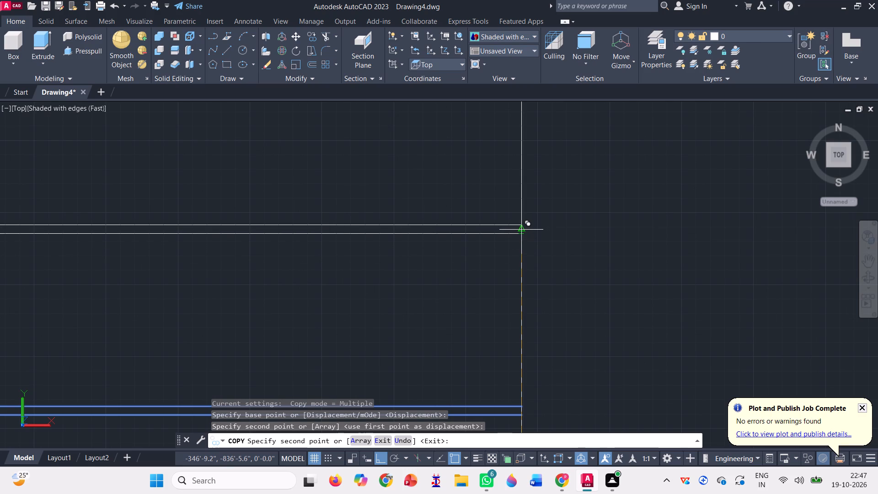
pyautogui.click(522, 228)
pyautogui.scroll(-3, 548, 267)
pyautogui.press('c')
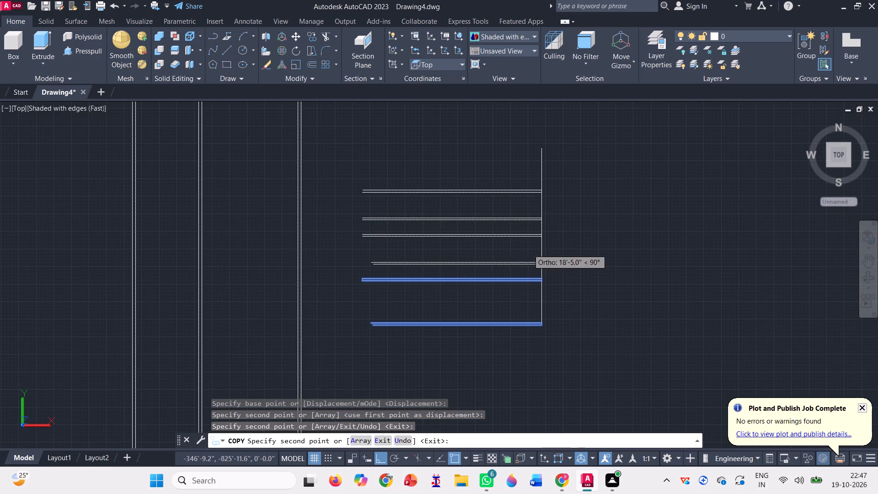
pyautogui.press('BackSpace')
pyautogui.press('space')
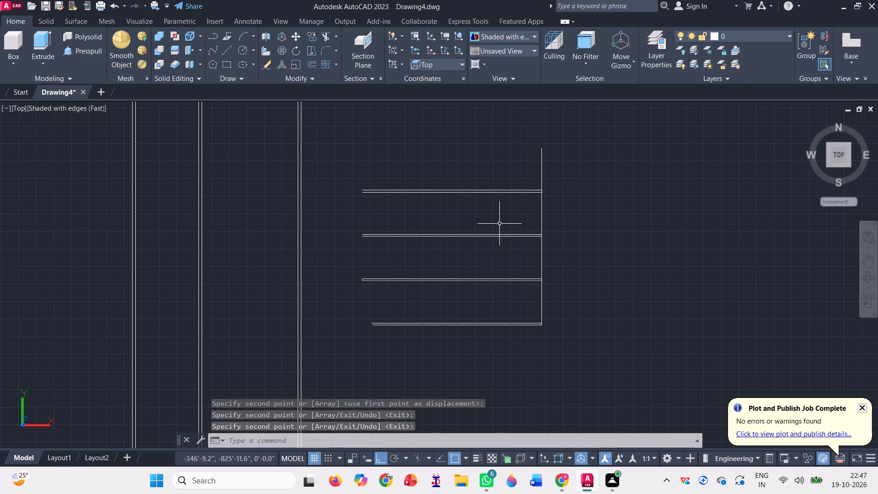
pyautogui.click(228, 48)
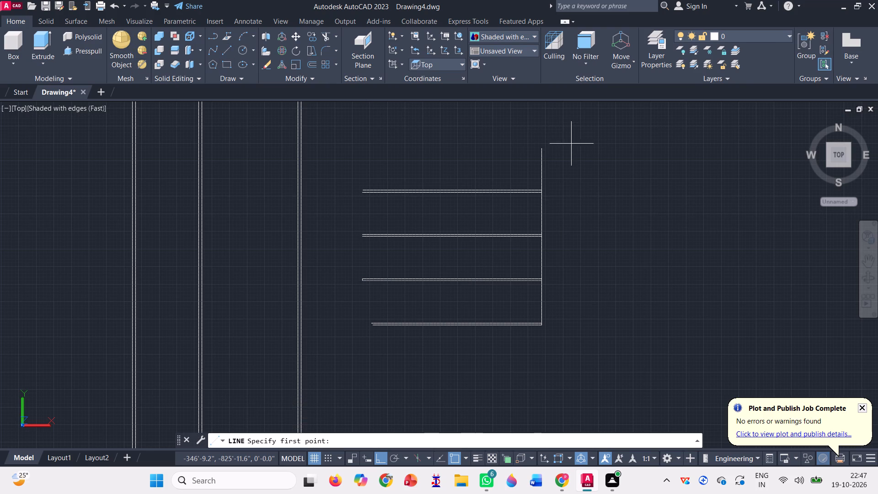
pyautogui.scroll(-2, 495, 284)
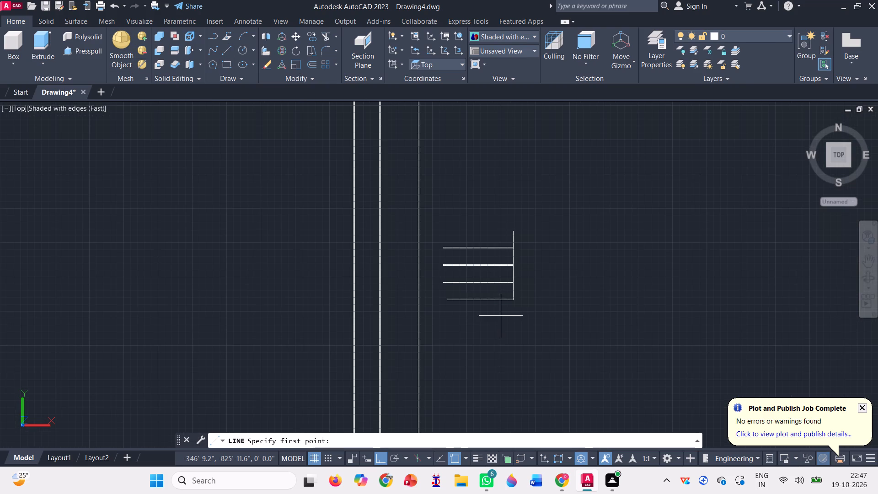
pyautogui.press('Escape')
# Move the six vertical projection lines east so the easternmost one meets the lower east end of the slabs.
pyautogui.click(447, 195)
pyautogui.click(239, 207)
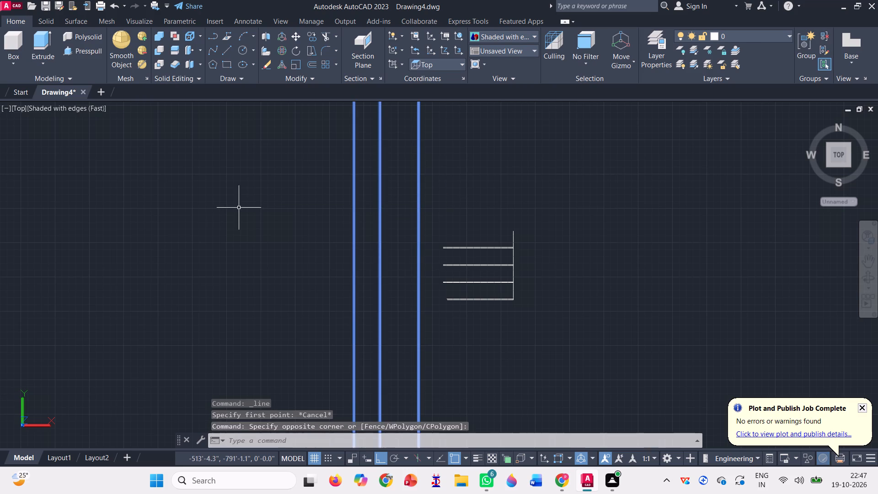
pyautogui.write('m')
pyautogui.press('space')
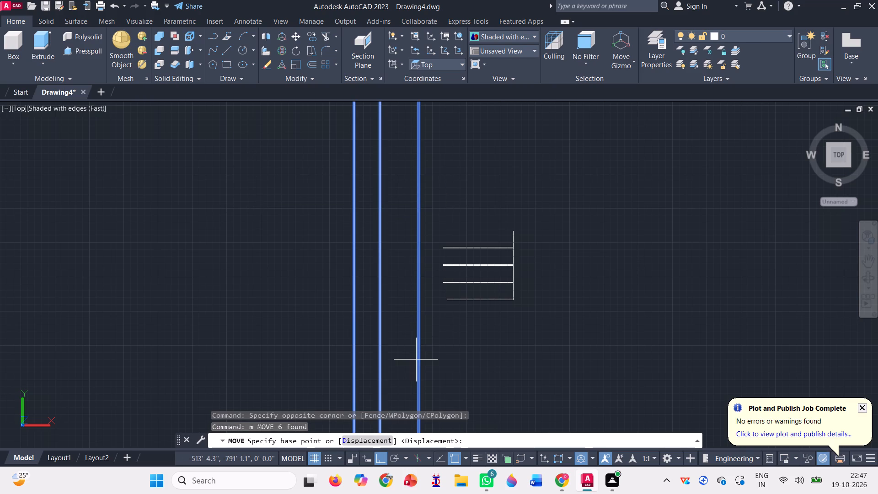
pyautogui.scroll(3, 416, 322)
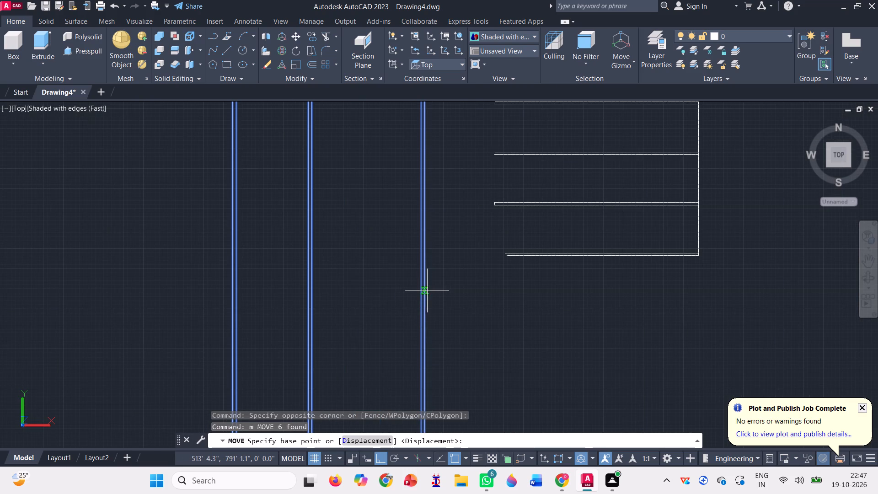
pyautogui.click(424, 286)
pyautogui.scroll(2, 711, 250)
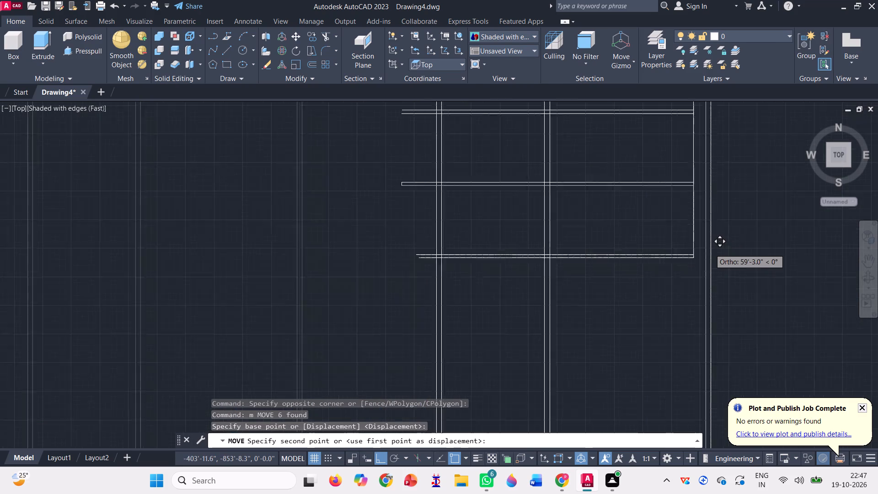
pyautogui.click(689, 257)
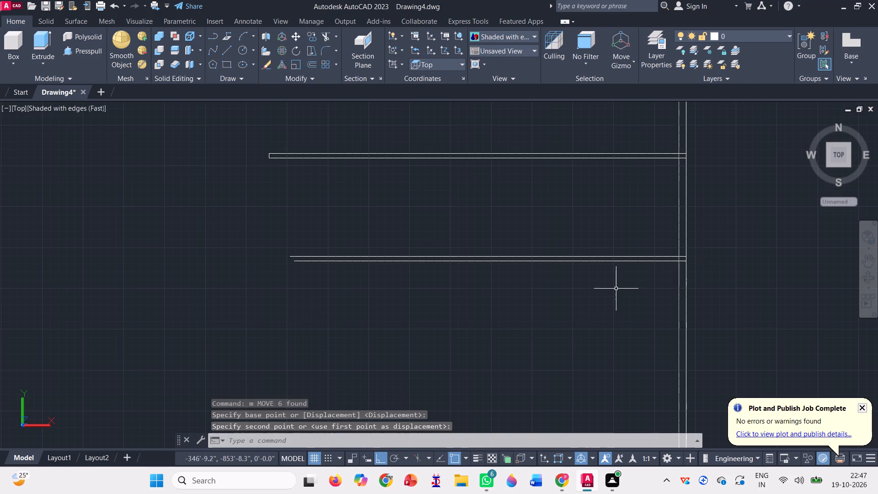
# Move the same six vertical projection lines straight down by about 1'-4".
pyautogui.scroll(-1, 616, 287)
pyautogui.scroll(-2, 535, 287)
pyautogui.scroll(-4, 482, 274)
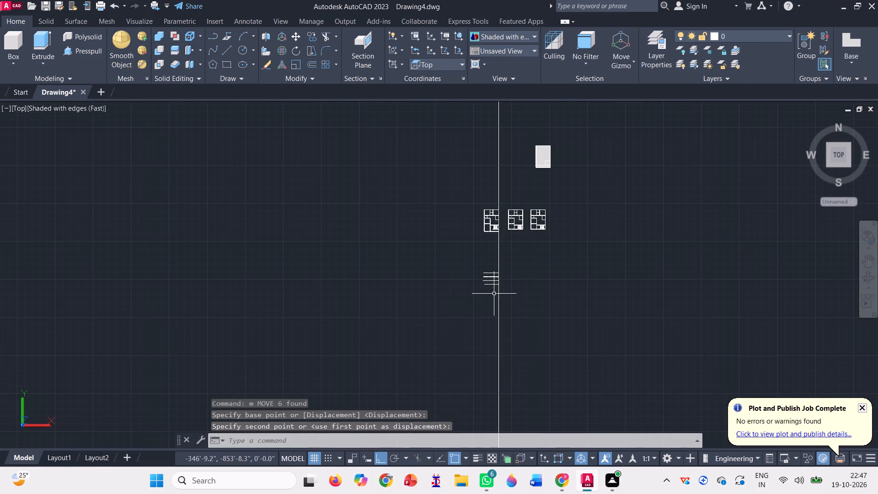
pyautogui.scroll(2, 470, 352)
pyautogui.scroll(-3, 444, 265)
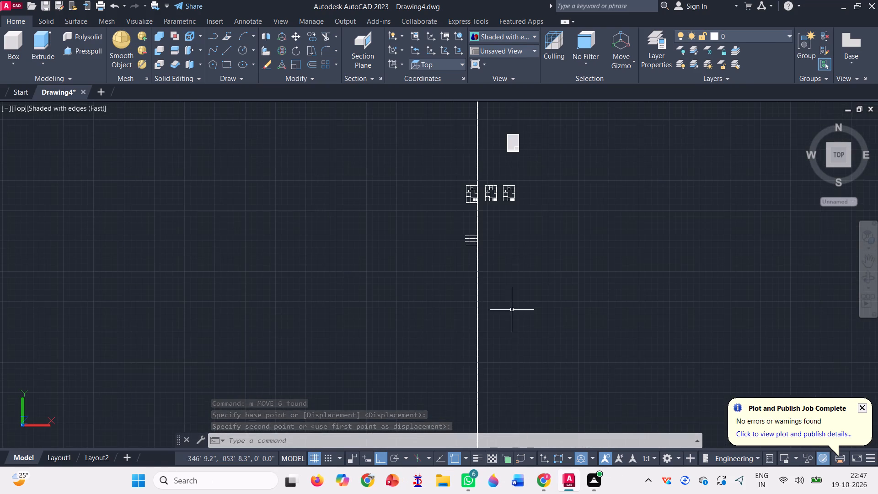
pyautogui.scroll(-2, 517, 308)
pyautogui.scroll(3, 496, 319)
pyautogui.scroll(2, 519, 204)
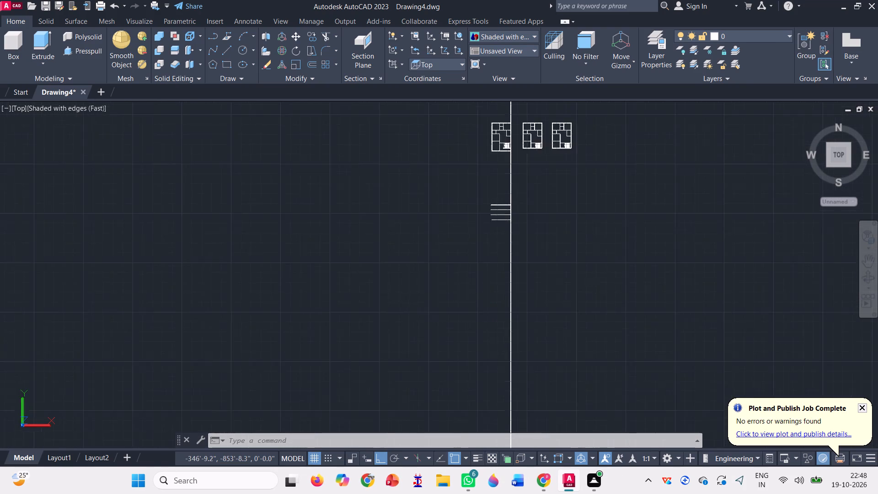
pyautogui.scroll(2, 524, 251)
pyautogui.click(518, 287)
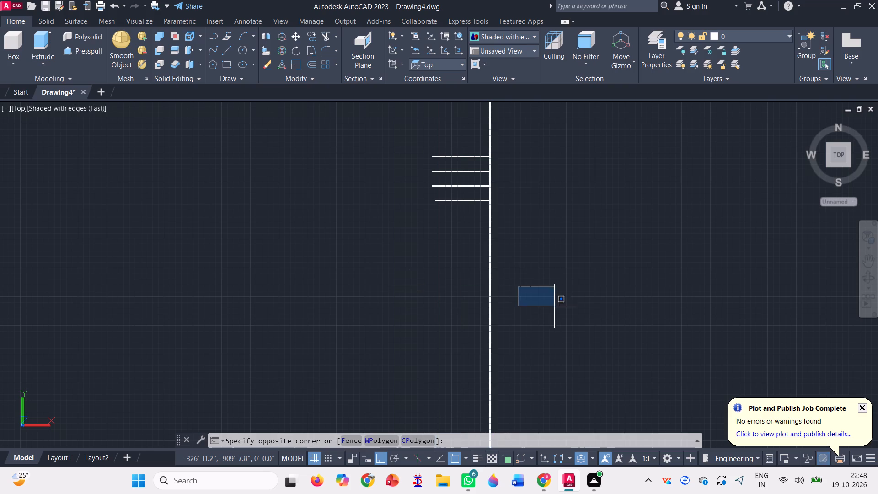
pyautogui.click(397, 310)
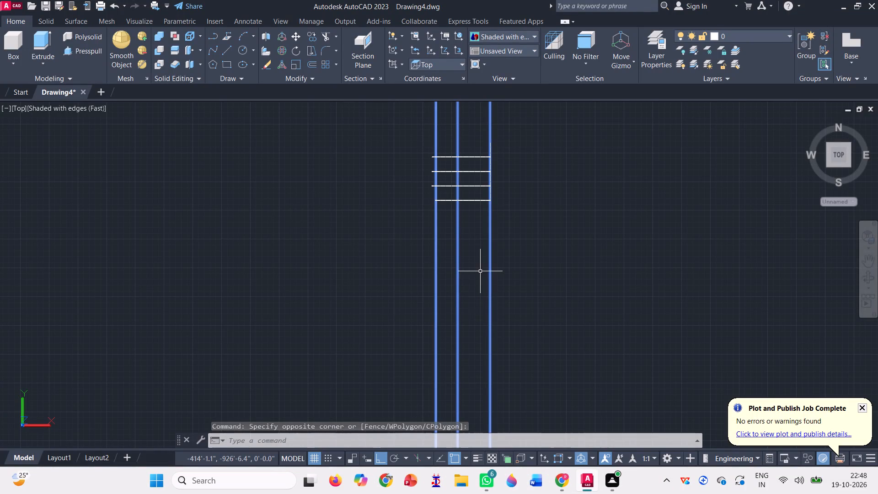
pyautogui.write('m')
pyautogui.press('space')
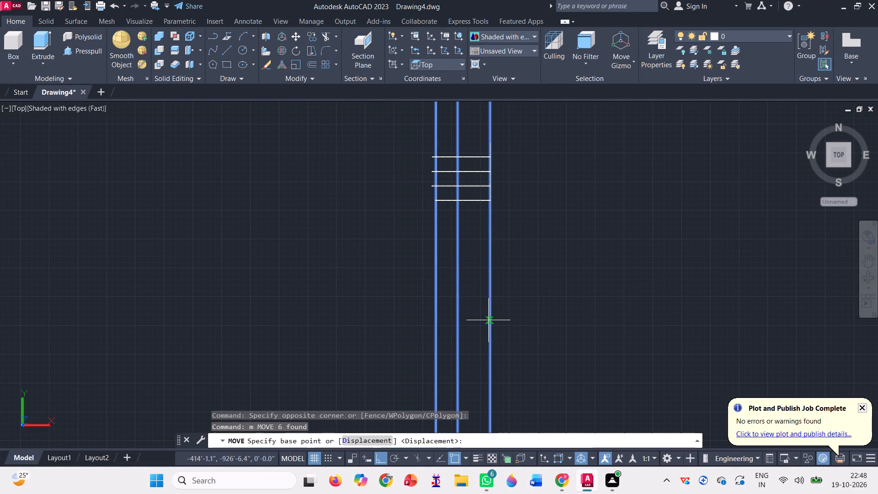
pyautogui.scroll(3, 480, 189)
pyautogui.scroll(4, 511, 231)
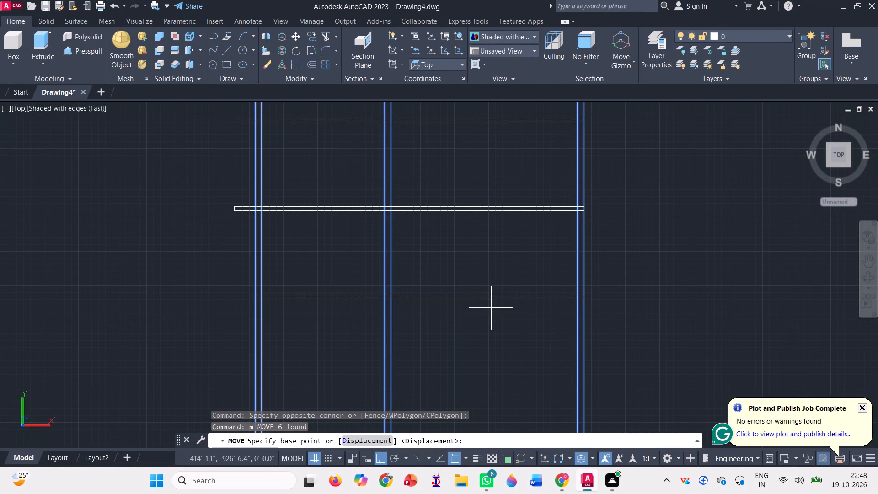
pyautogui.click(499, 330)
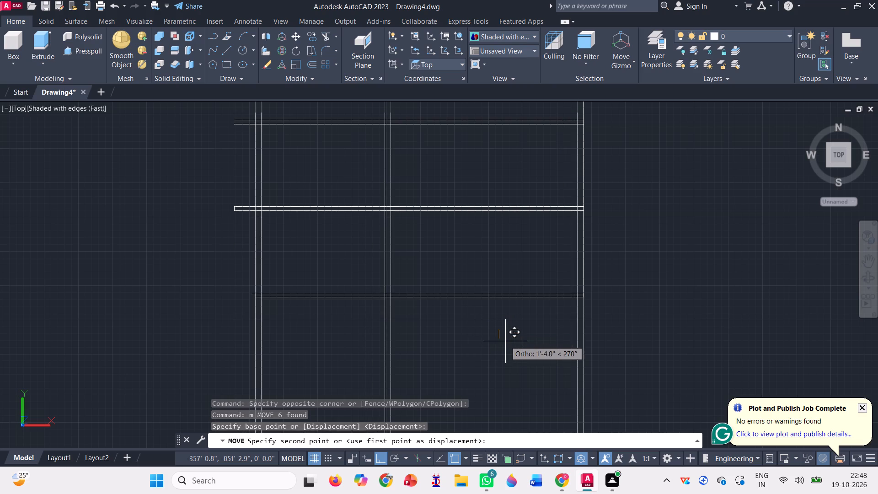
pyautogui.click(505, 340)
# Trim both lines of the topmost slab where they overhang west of the westernmost wall line.
pyautogui.scroll(-1, 421, 347)
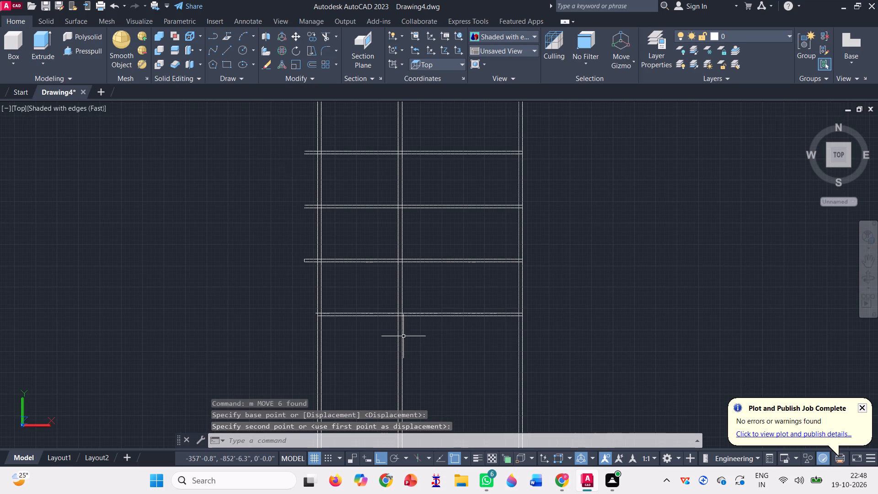
pyautogui.click(326, 35)
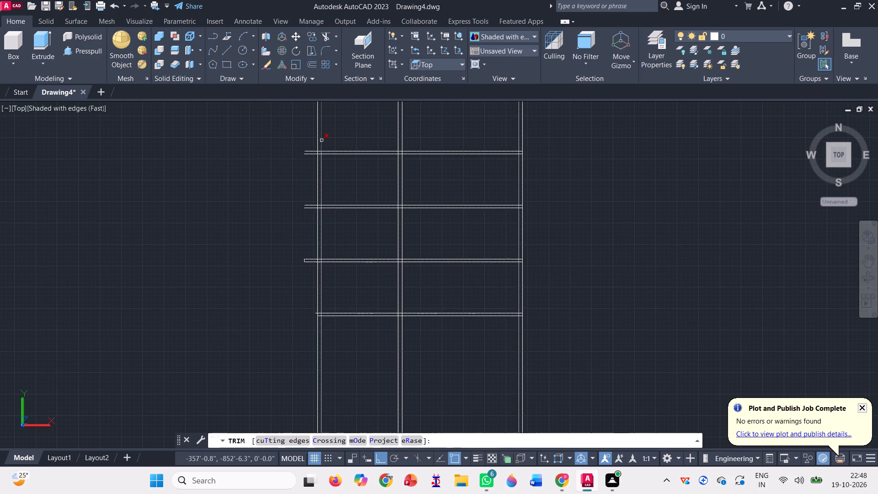
pyautogui.scroll(2, 321, 140)
pyautogui.click(300, 157)
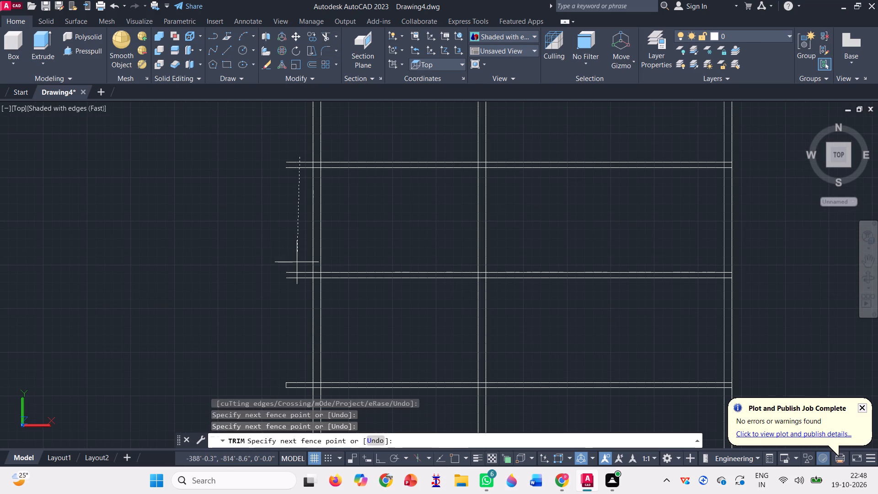
pyautogui.scroll(-1, 299, 220)
pyautogui.click(298, 205)
pyautogui.click(304, 184)
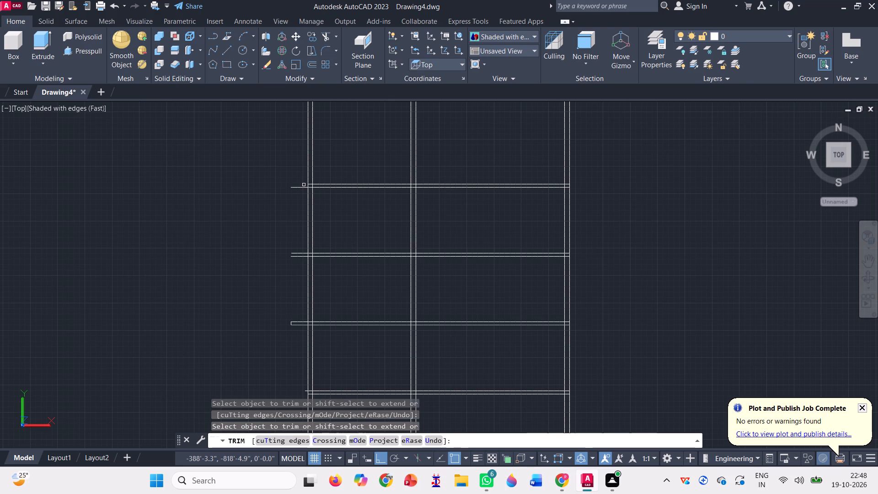
pyautogui.click(301, 188)
# Trim the western overhang of both lines of the second slab from the top, back to the westernmost wall line.
pyautogui.scroll(-1, 297, 178)
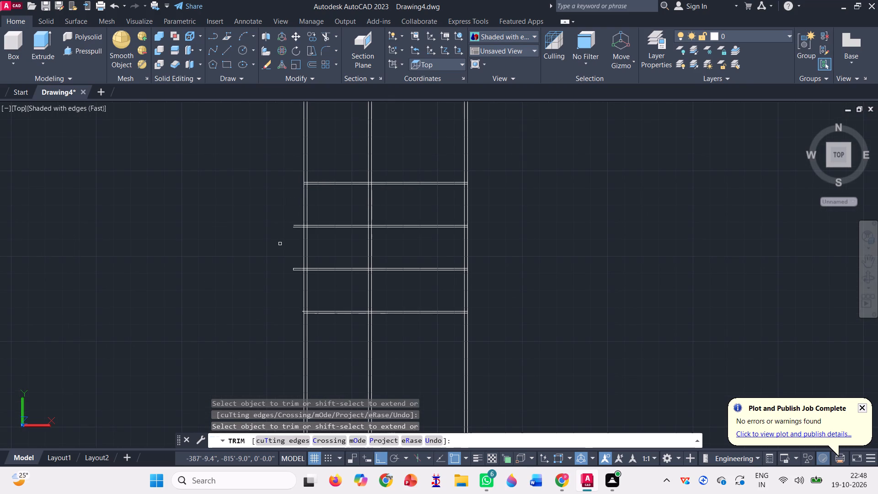
pyautogui.scroll(2, 281, 239)
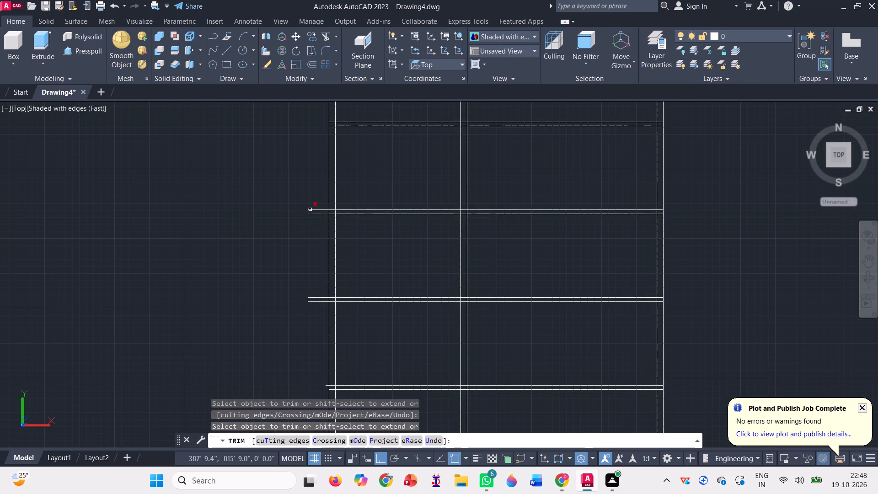
pyautogui.click(312, 209)
pyautogui.scroll(4, 324, 208)
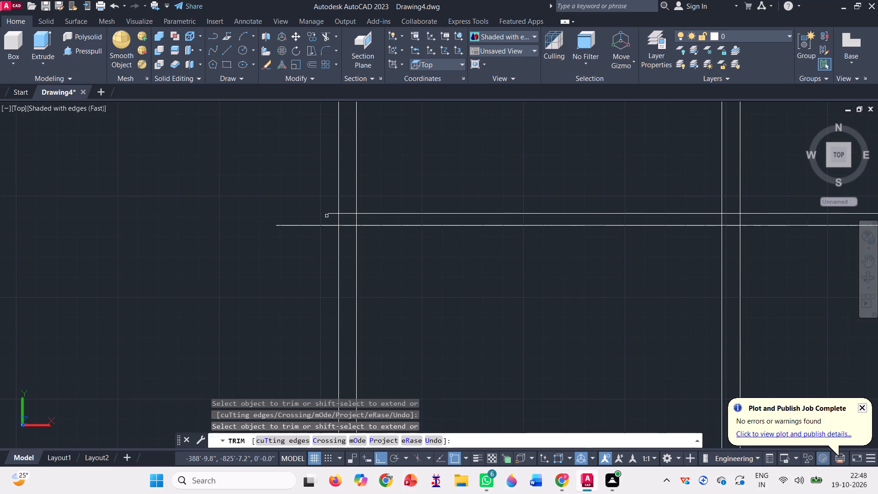
pyautogui.click(330, 212)
pyautogui.click(330, 224)
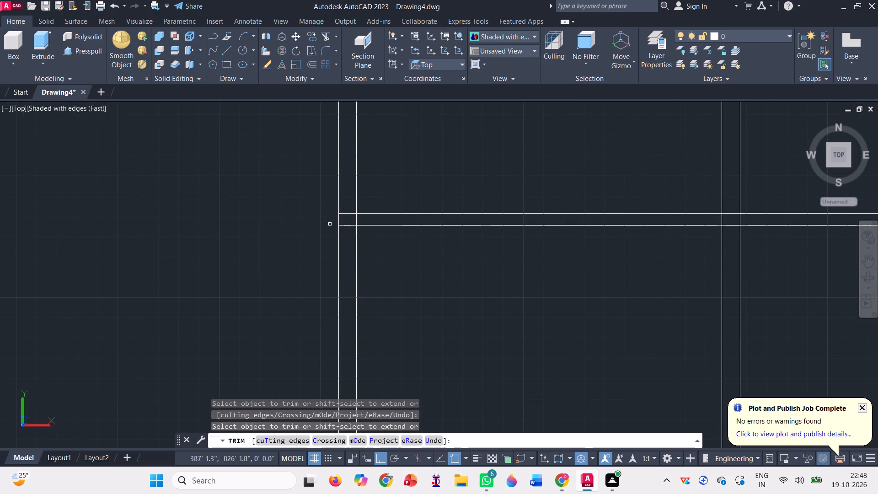
# Remove the third slab's short west end line and trim both slab lines back to the westernmost wall line.
pyautogui.scroll(-3, 318, 198)
pyautogui.scroll(3, 309, 321)
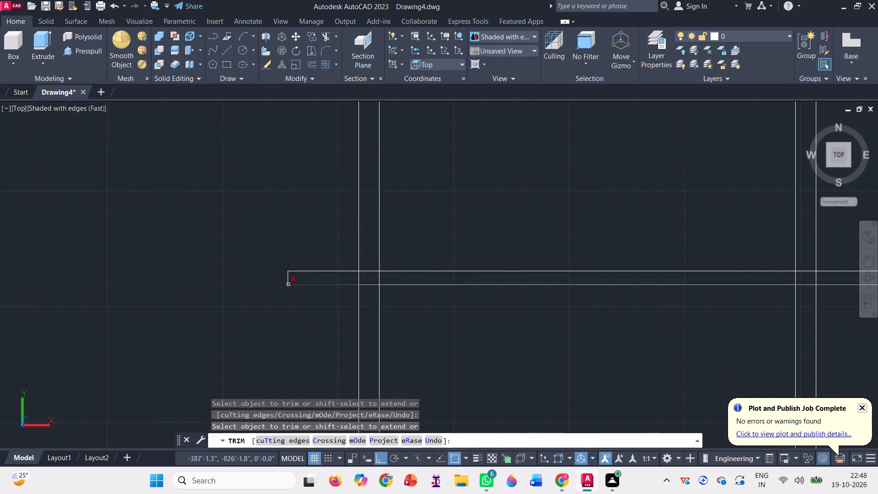
pyautogui.click(288, 280)
pyautogui.click(301, 268)
pyautogui.click(308, 296)
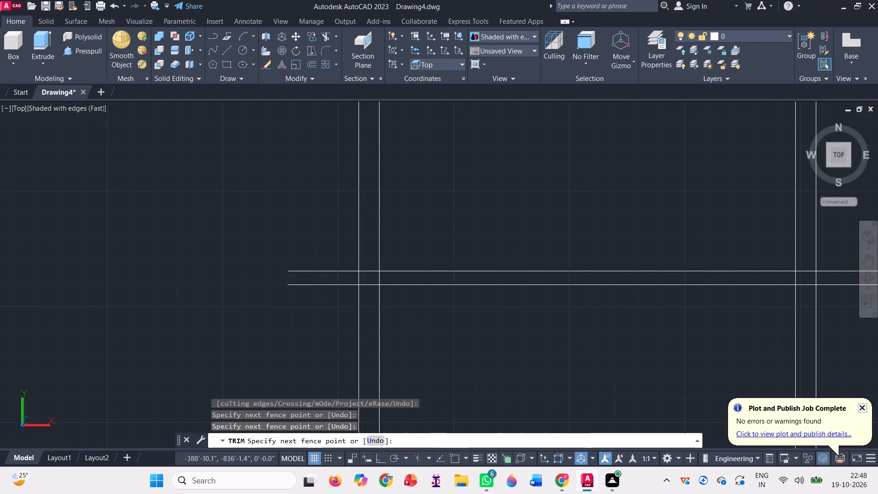
pyautogui.click(312, 271)
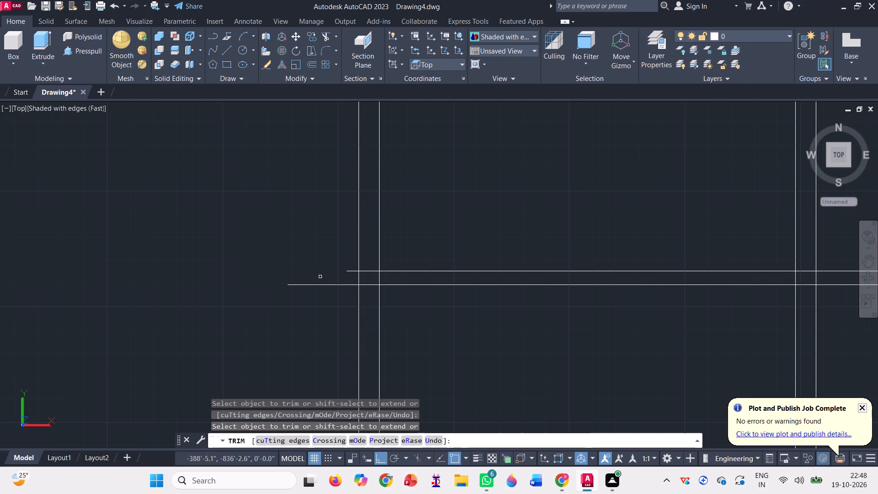
pyautogui.scroll(3, 358, 283)
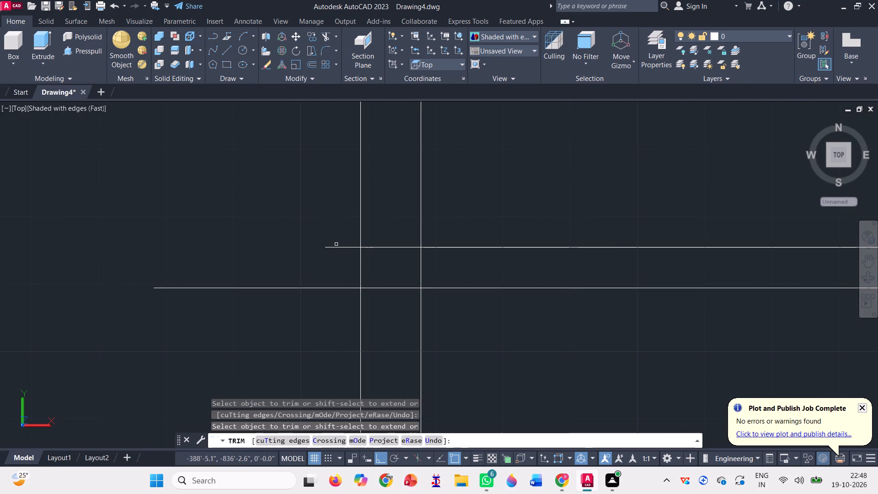
pyautogui.click(339, 246)
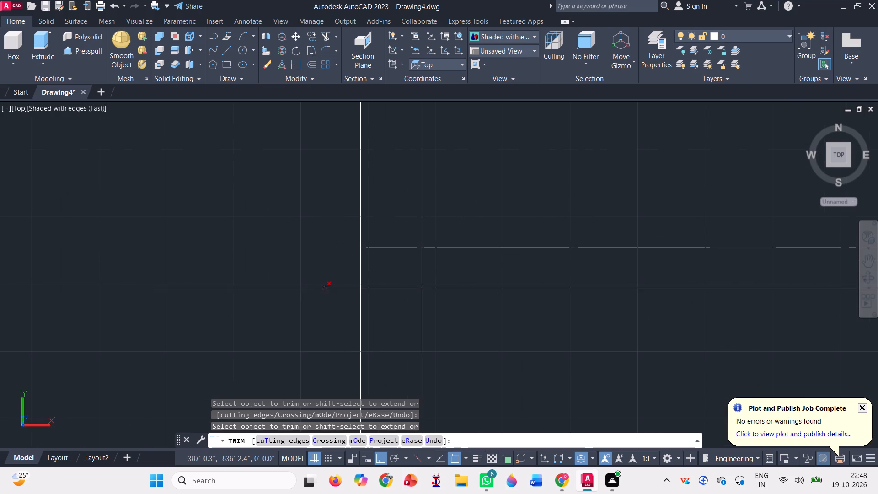
pyautogui.click(321, 290)
pyautogui.click(319, 284)
pyautogui.click(322, 288)
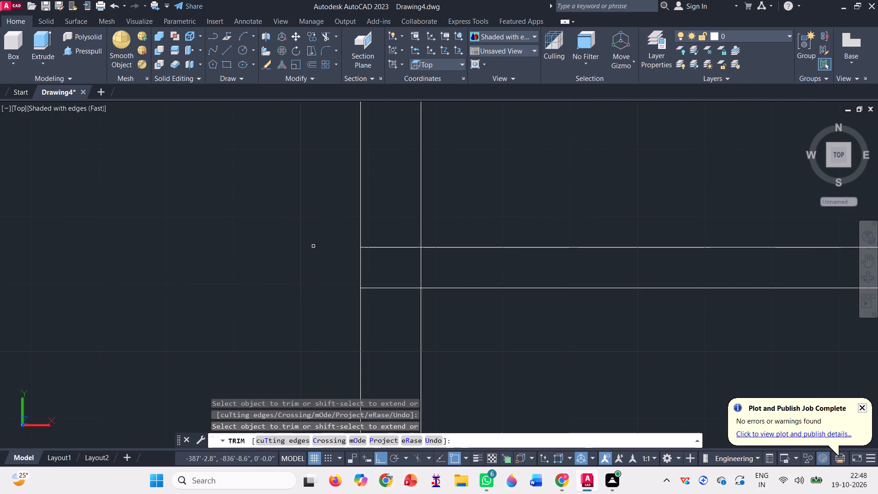
# Trim the short western overhang of the lowest slab's top line at the westernmost wall line.
pyautogui.scroll(-4, 313, 239)
pyautogui.scroll(3, 309, 376)
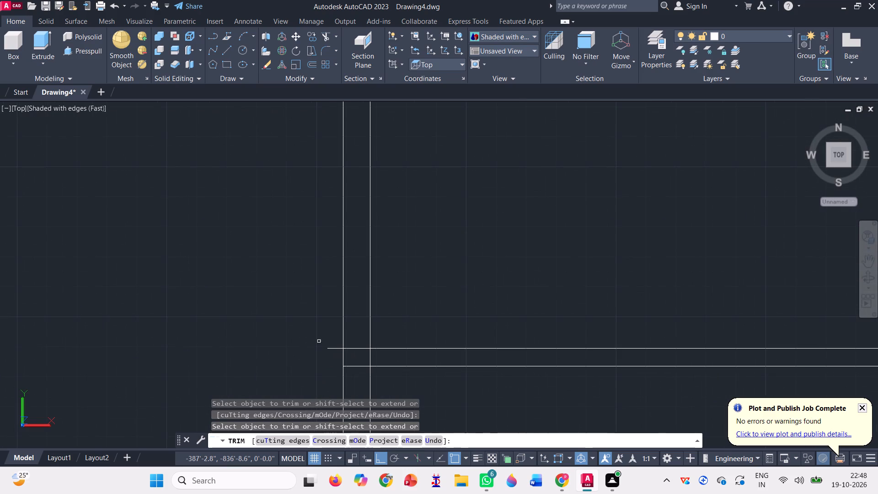
pyautogui.scroll(1, 331, 349)
pyautogui.click(331, 349)
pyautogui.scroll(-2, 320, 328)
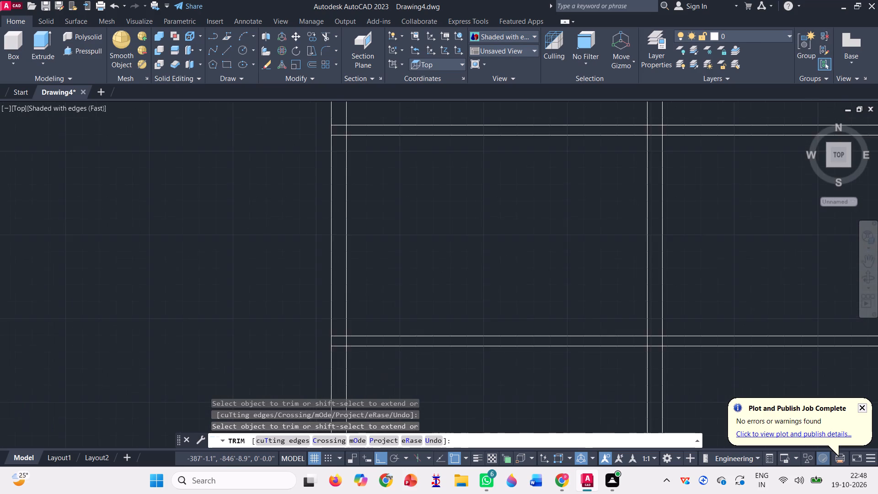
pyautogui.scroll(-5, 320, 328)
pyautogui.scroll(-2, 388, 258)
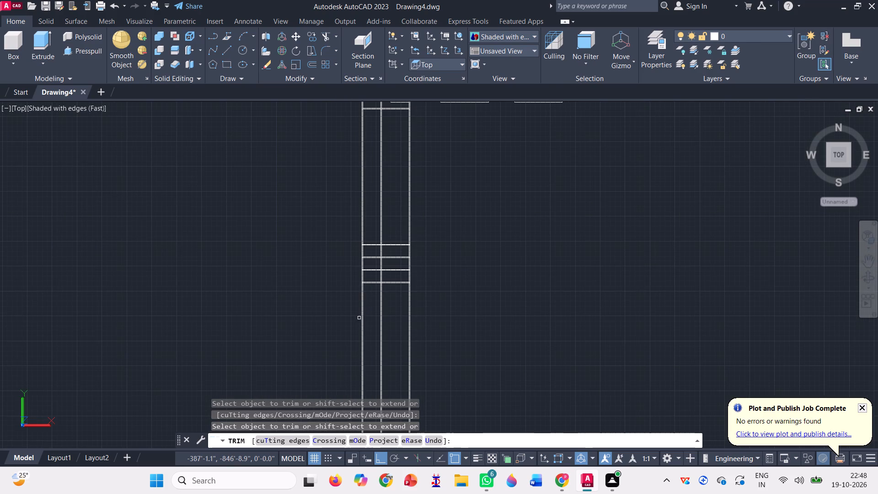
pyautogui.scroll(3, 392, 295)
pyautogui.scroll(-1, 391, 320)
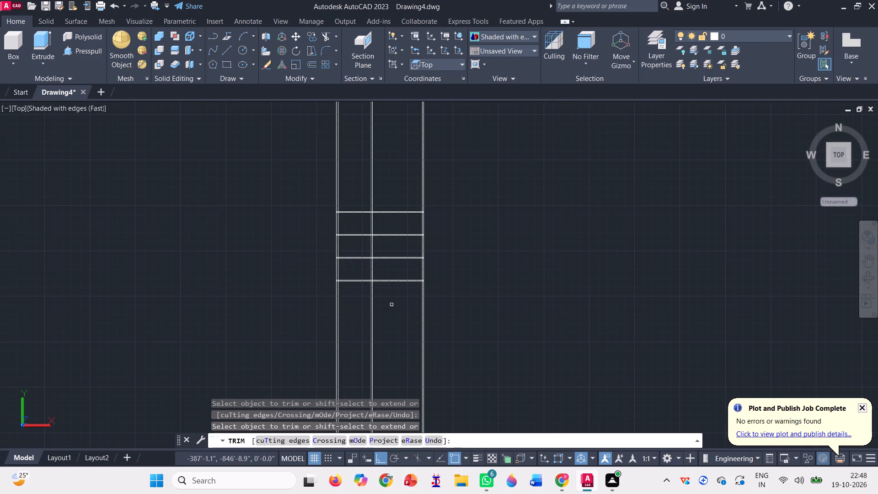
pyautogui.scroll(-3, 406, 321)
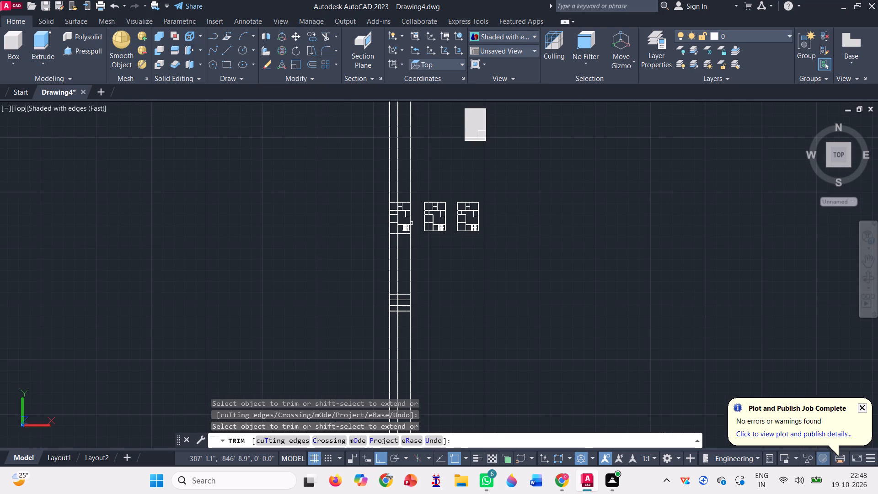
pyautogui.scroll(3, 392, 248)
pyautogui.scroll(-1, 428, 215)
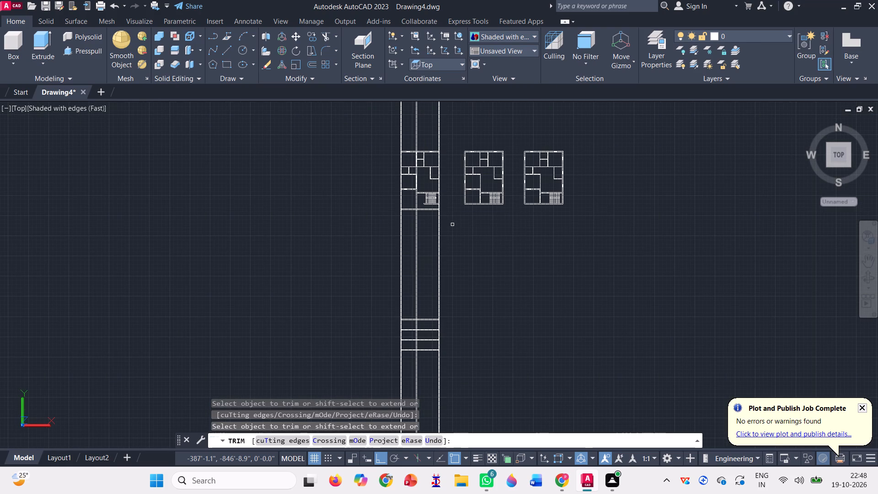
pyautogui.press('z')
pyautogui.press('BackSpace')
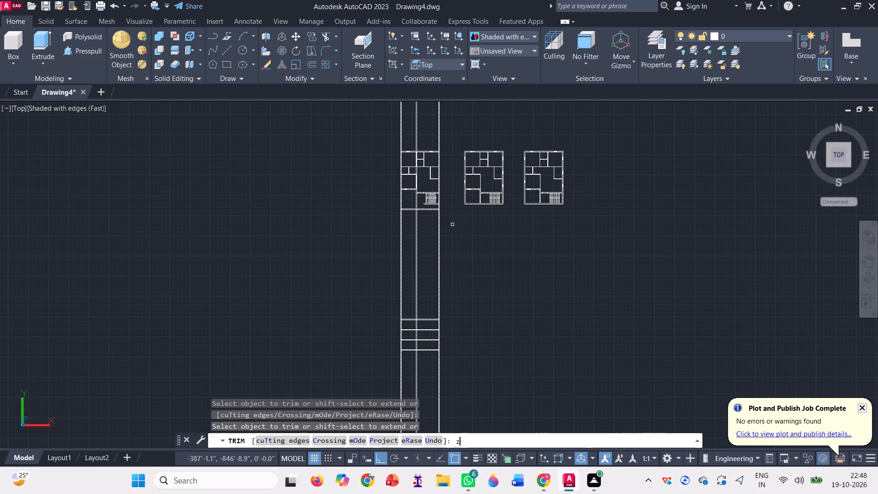
# Draw a vertical construction line through the west end of the stair landing in the westernmost floor plan, down across the section.
pyautogui.press('x')
pyautogui.press('l')
pyautogui.press('Return')
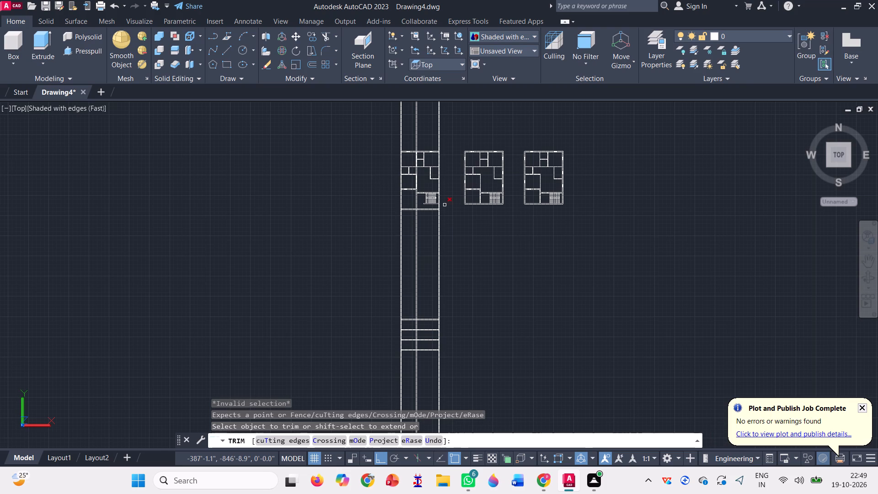
pyautogui.press('Escape')
pyautogui.write('xl')
pyautogui.press('Return')
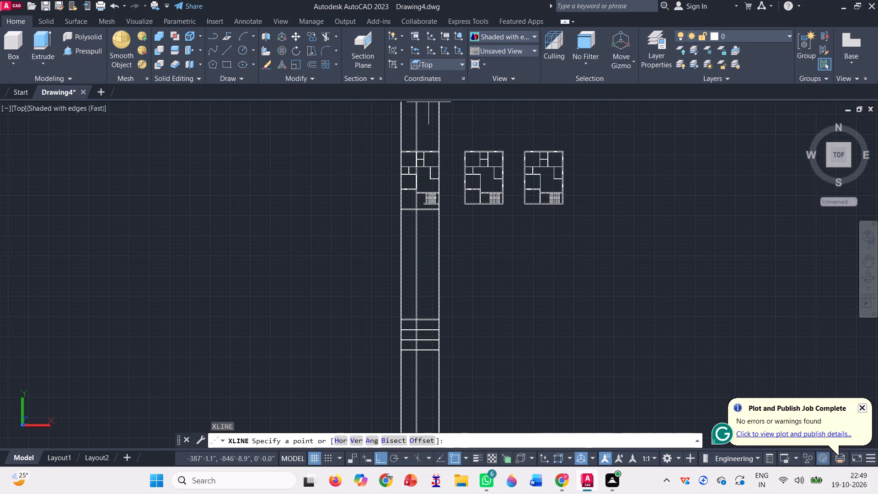
pyautogui.scroll(4, 450, 195)
pyautogui.scroll(4, 373, 224)
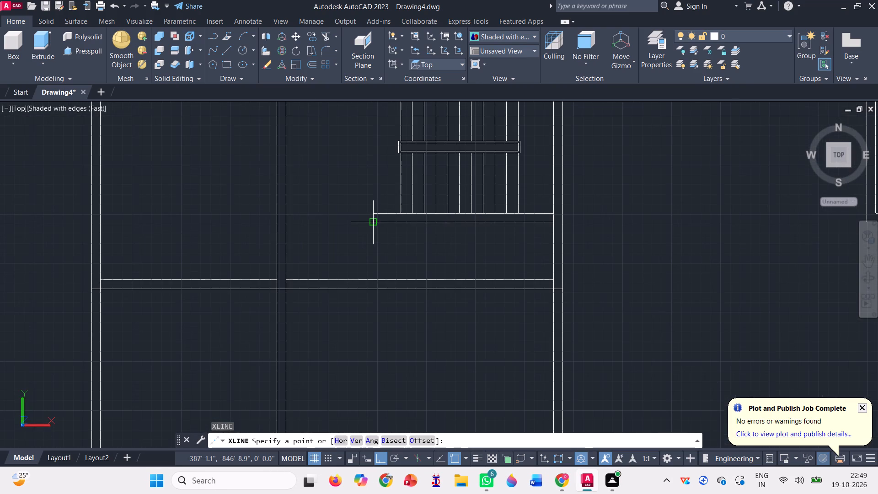
pyautogui.click(369, 221)
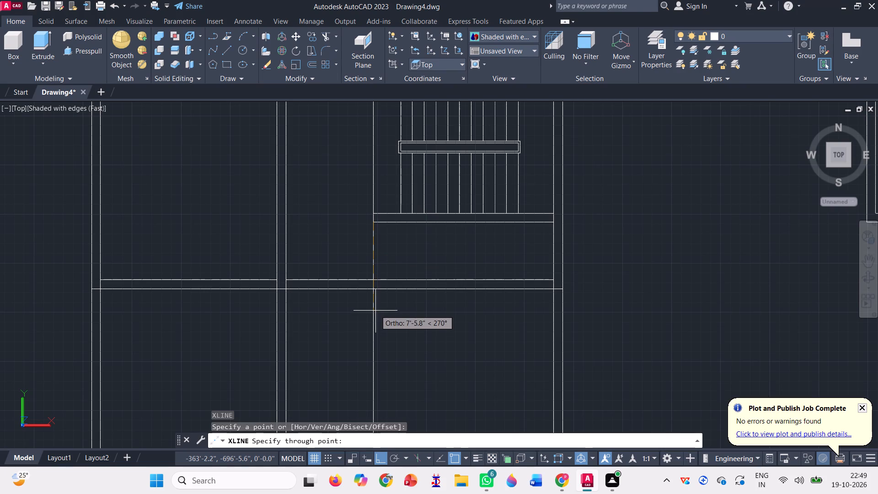
pyautogui.click(375, 310)
pyautogui.scroll(-5, 390, 223)
pyautogui.press('space')
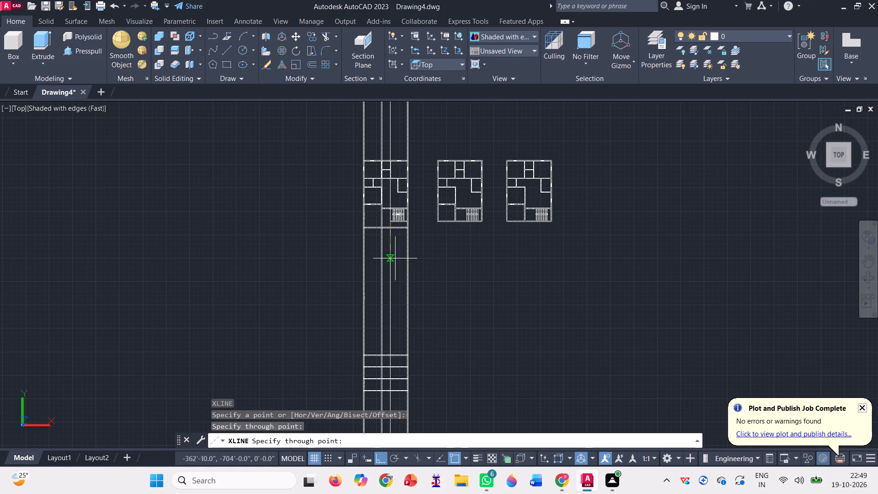
# Draw the stair headroom outline from the topmost slab at the new construction line, 10'6" up and east to the easternmost wall line.
pyautogui.press('l')
pyautogui.press('Return')
pyautogui.scroll(1, 382, 391)
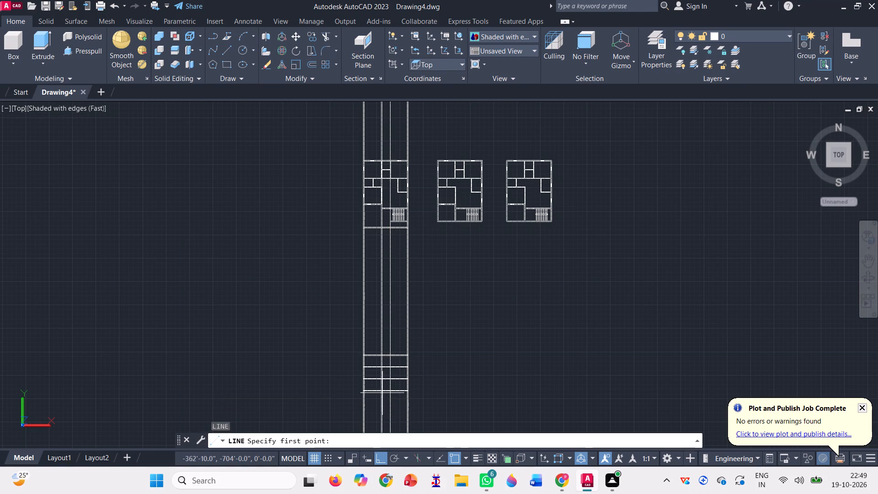
pyautogui.scroll(2, 382, 391)
pyautogui.scroll(3, 391, 238)
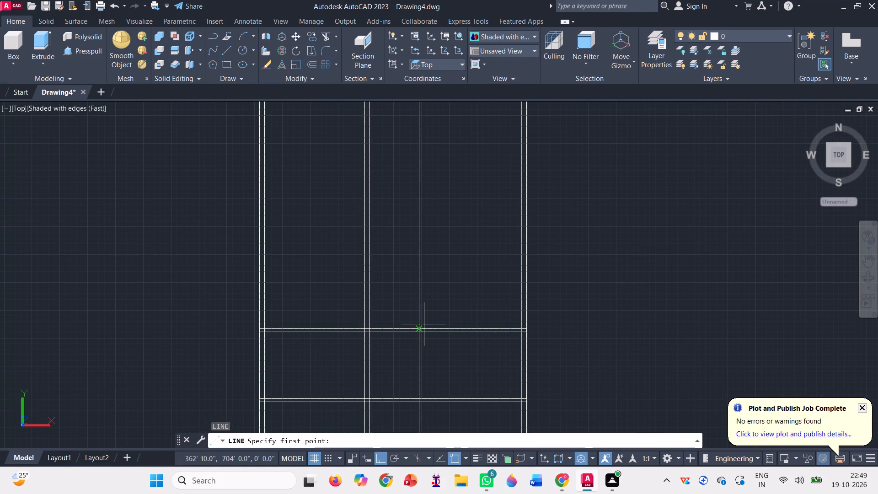
pyautogui.click(419, 327)
pyautogui.write("10'")
pyautogui.write('6"')
pyautogui.press('Return')
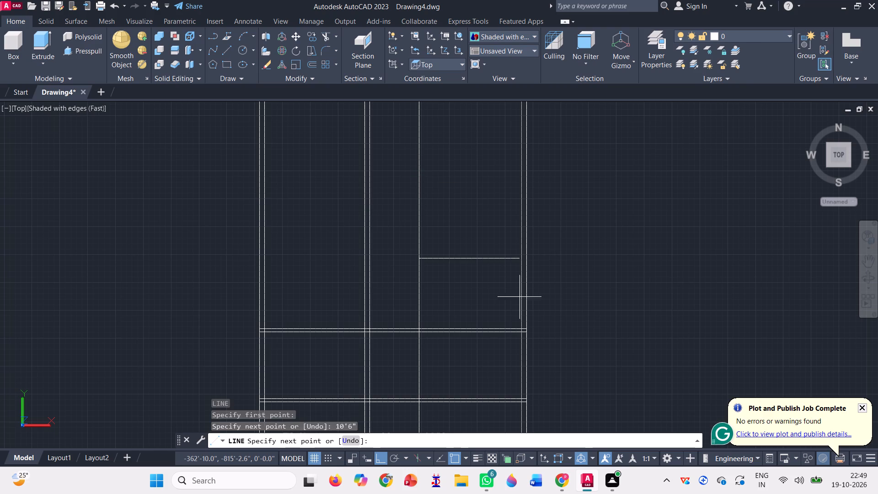
pyautogui.click(528, 258)
pyautogui.press('space')
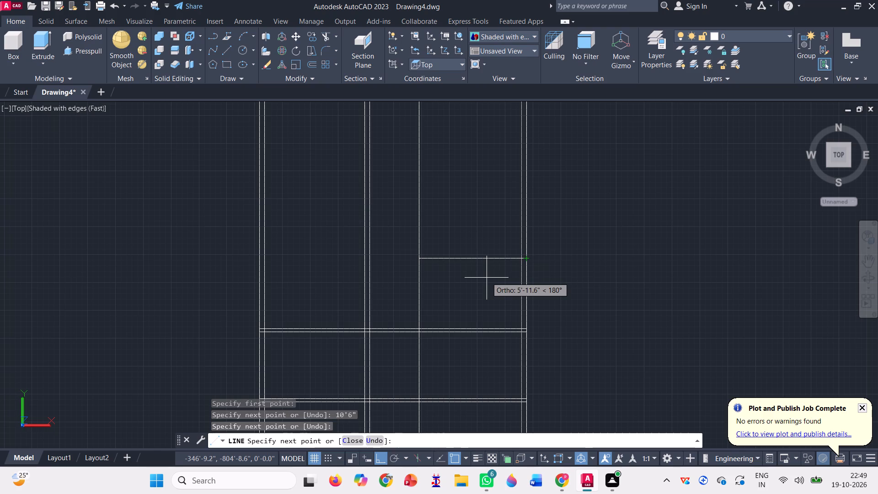
# Delete all the vertical construction lines projected from the floor plan through the section.
pyautogui.scroll(-2, 488, 250)
pyautogui.click(564, 191)
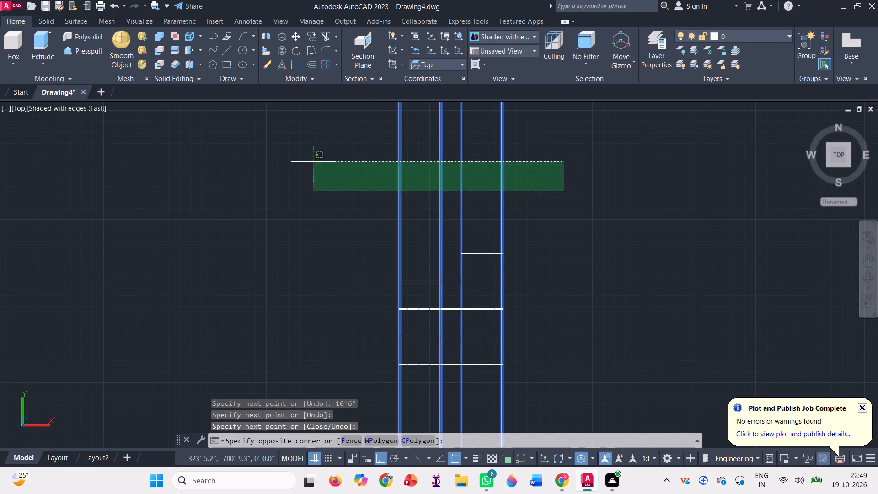
pyautogui.click(307, 160)
pyautogui.press('Delete')
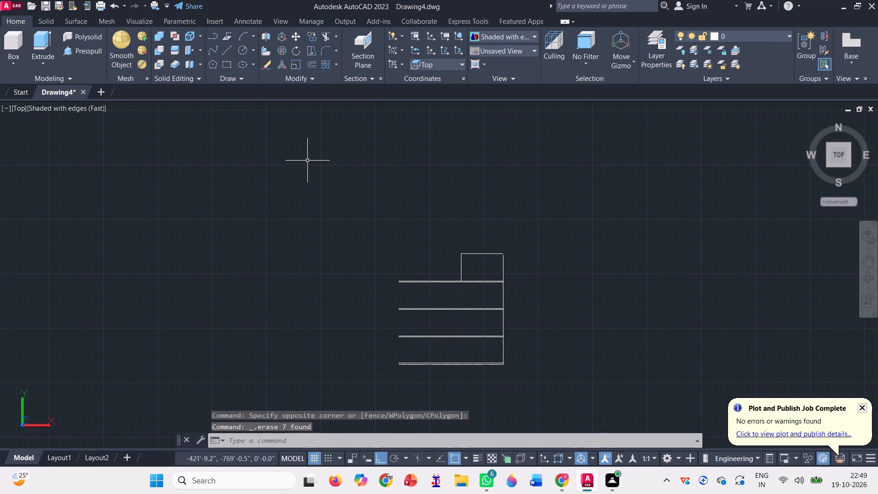
# Draw the outer west wall line from the lowest slab's bottom corner up to the topmost slab's top corner.
pyautogui.click(224, 51)
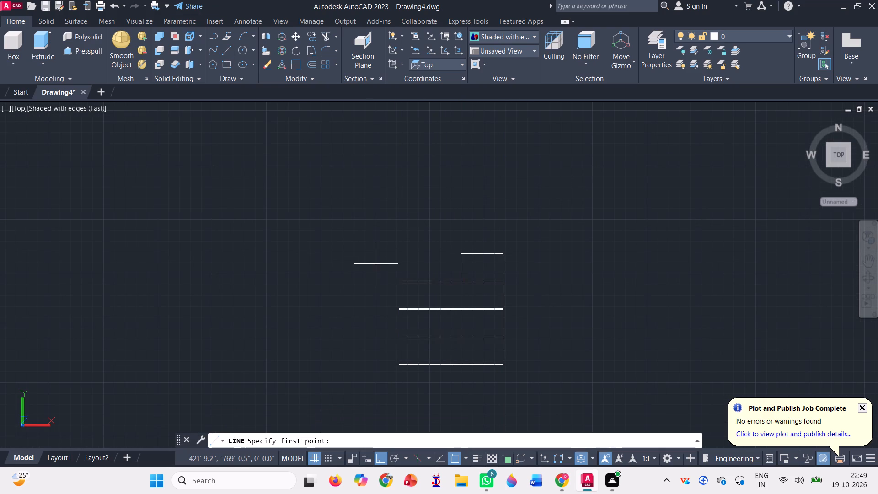
pyautogui.scroll(3, 403, 367)
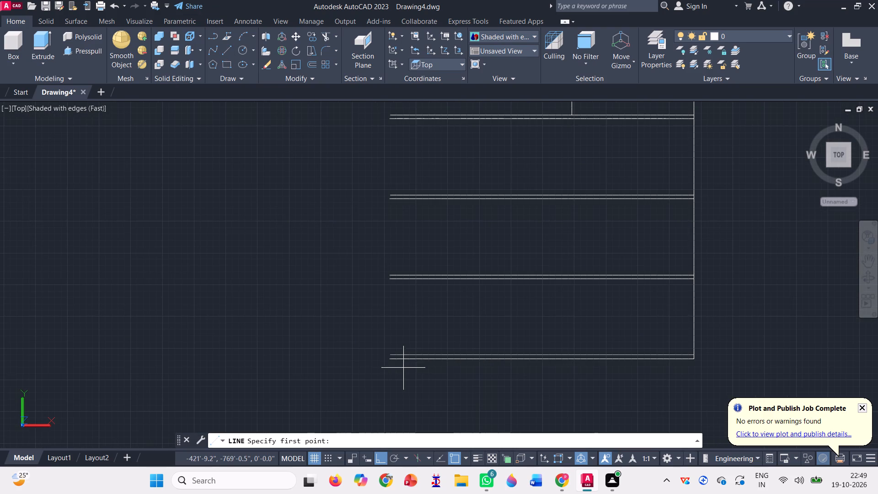
pyautogui.click(390, 360)
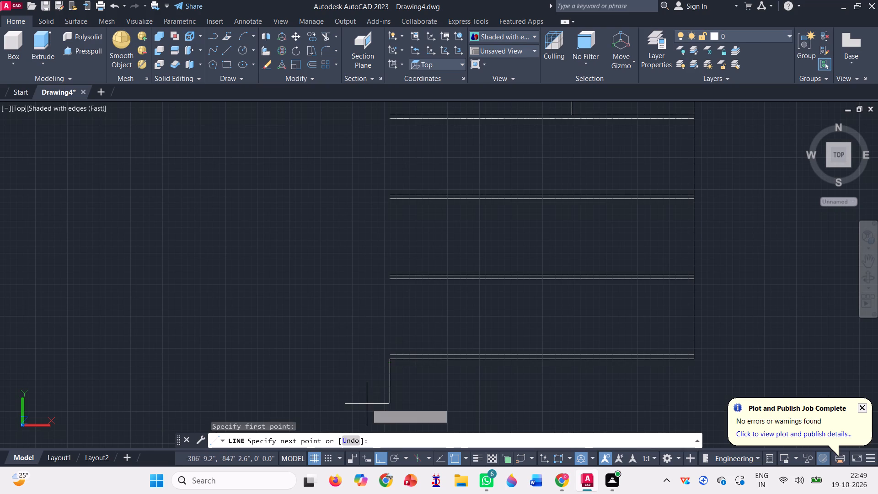
pyautogui.scroll(-1, 367, 403)
pyautogui.scroll(2, 384, 215)
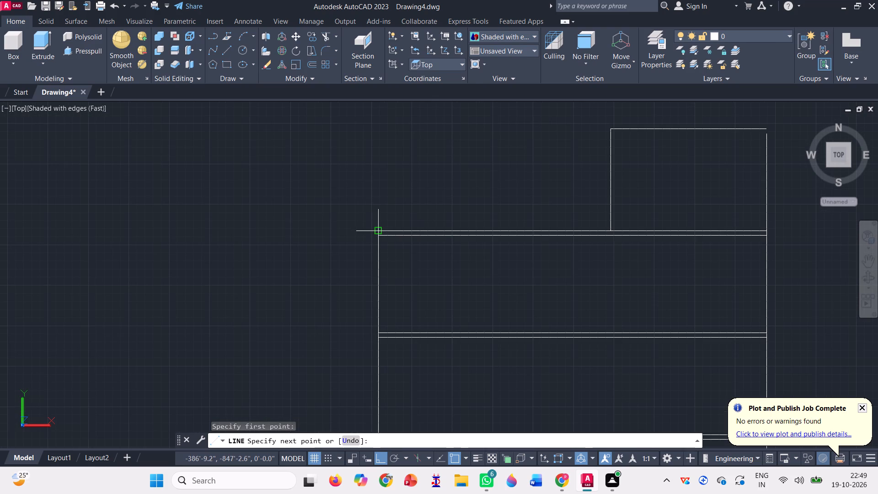
pyautogui.click(377, 228)
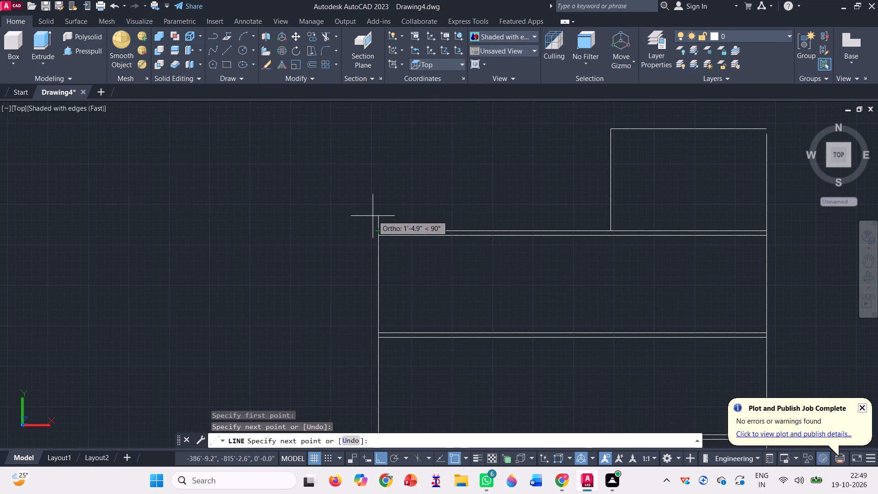
pyautogui.press('space')
# Copy the outer west wall line 0'9" to the east to form the wall's inner face.
pyautogui.click(309, 37)
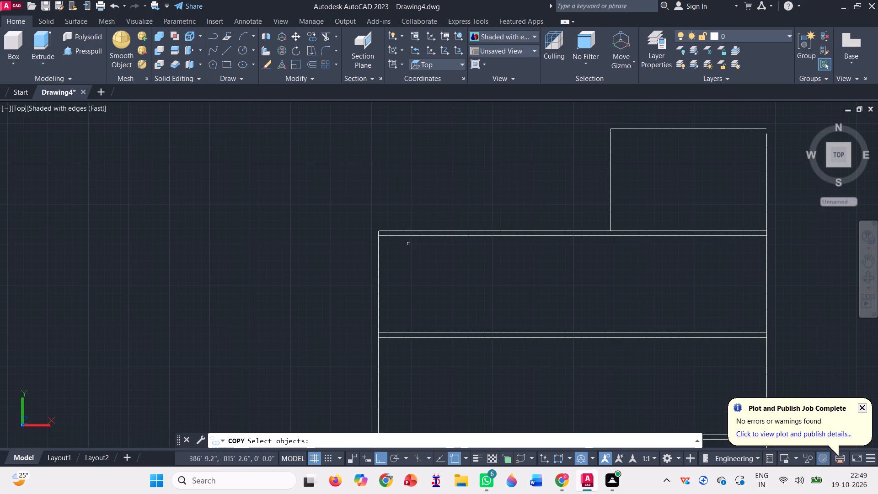
pyautogui.click(422, 292)
pyautogui.click(305, 259)
pyautogui.press('space')
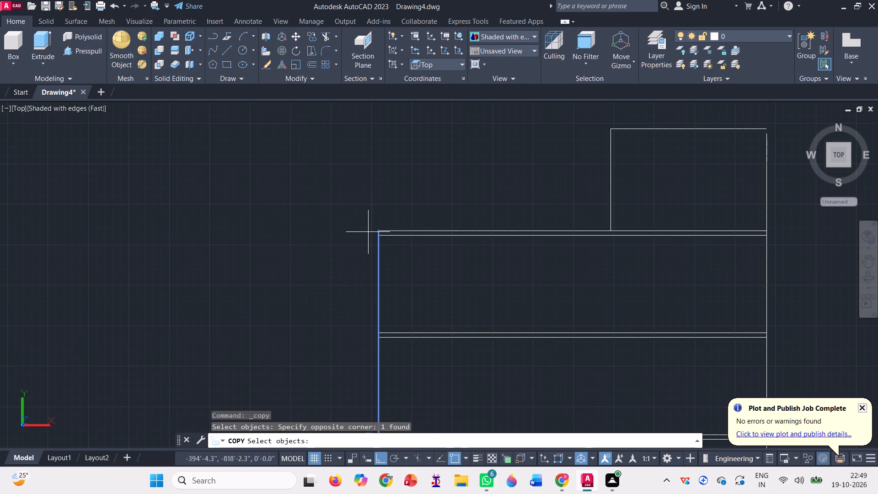
pyautogui.click(381, 231)
pyautogui.write('0\'9"')
pyautogui.press('Return')
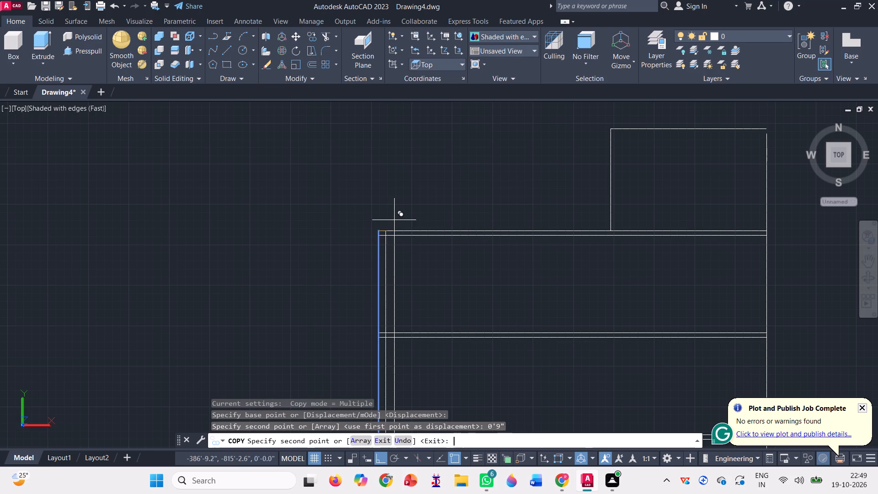
pyautogui.scroll(-1, 334, 173)
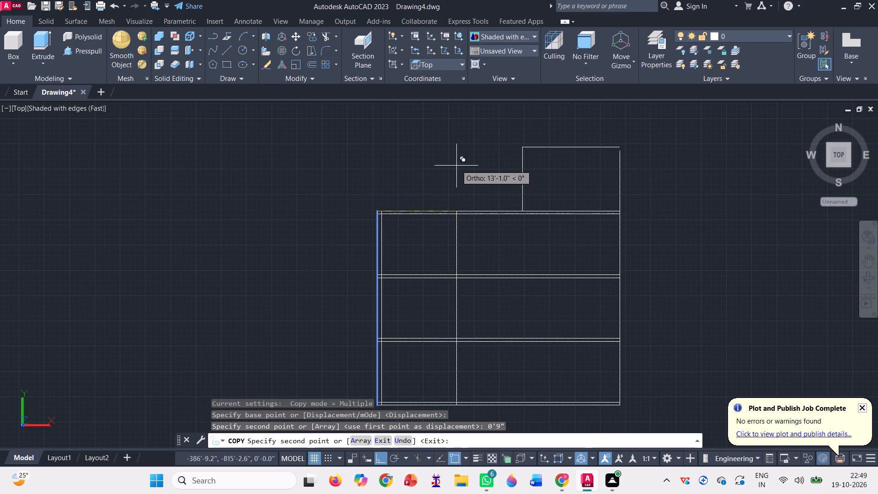
pyautogui.press('Escape')
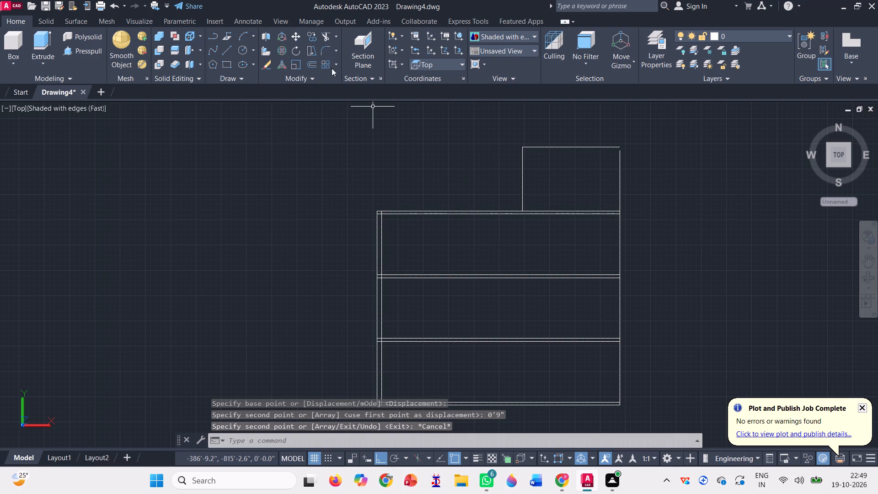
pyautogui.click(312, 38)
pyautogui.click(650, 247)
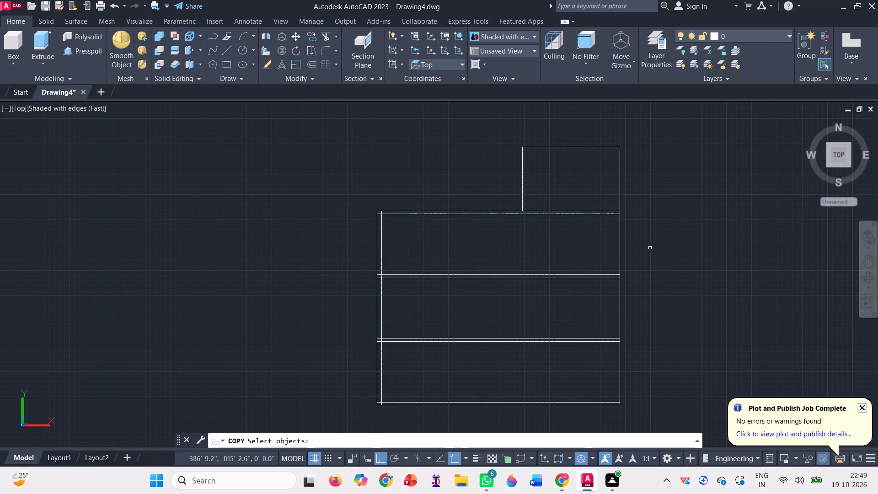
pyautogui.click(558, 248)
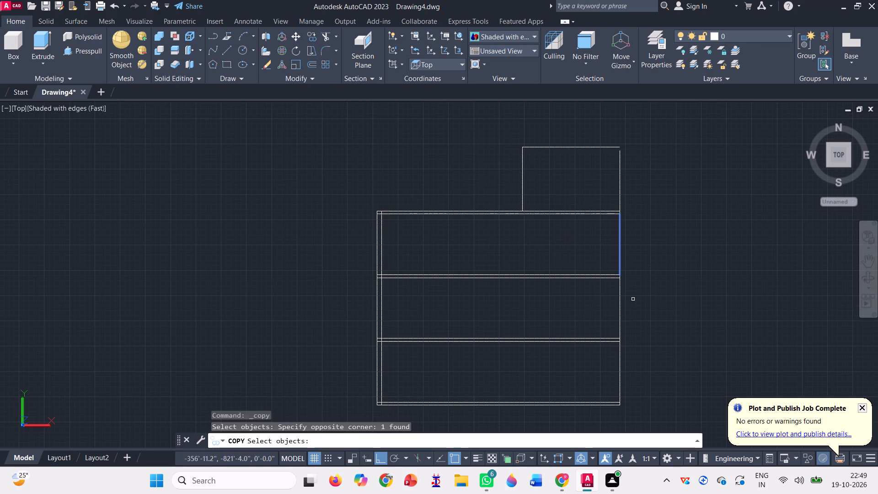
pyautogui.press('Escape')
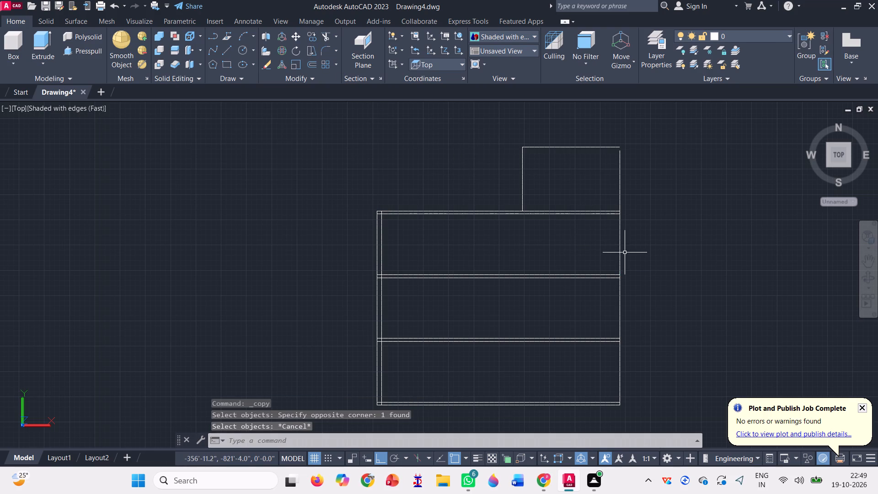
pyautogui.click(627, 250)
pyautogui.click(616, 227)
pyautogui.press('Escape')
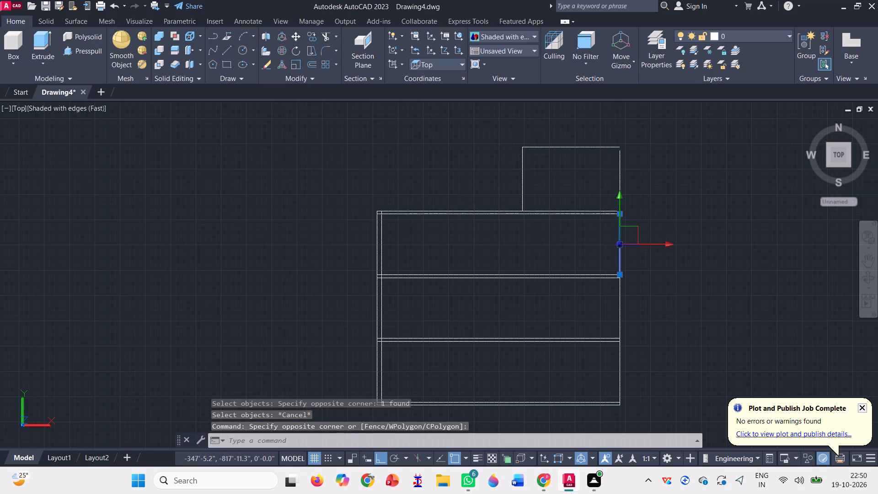
# Move the slabs, west wall lines and headroom outline west, clear of the segmented east wall line, using the bottom-west corner as base point.
pyautogui.click(292, 36)
pyautogui.click(584, 254)
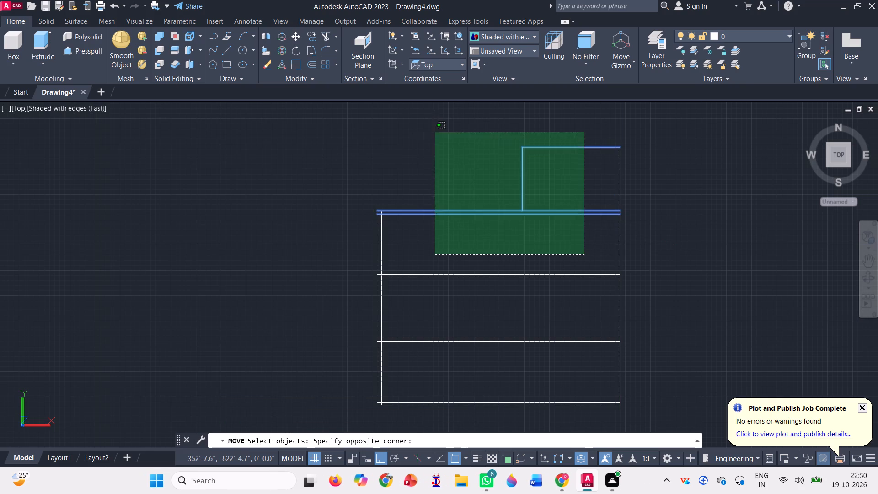
pyautogui.click(435, 132)
pyautogui.click(425, 247)
pyautogui.click(269, 207)
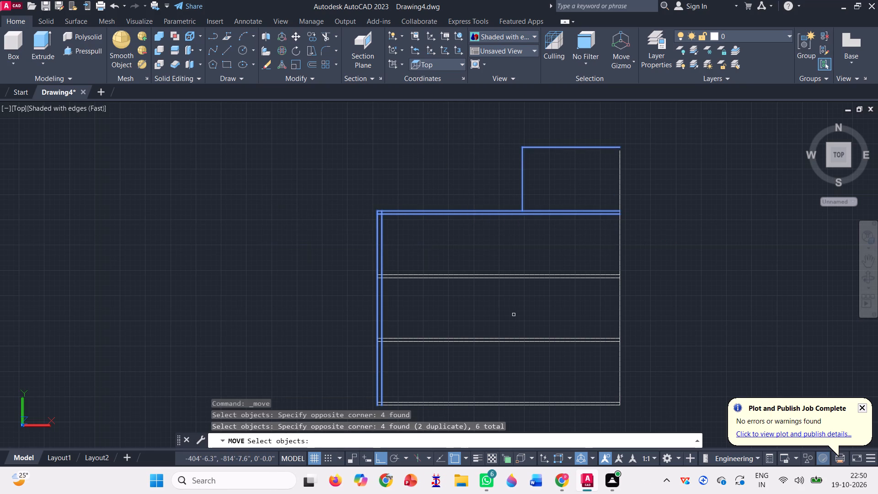
pyautogui.click(553, 375)
pyautogui.click(338, 186)
pyautogui.scroll(-1, 404, 120)
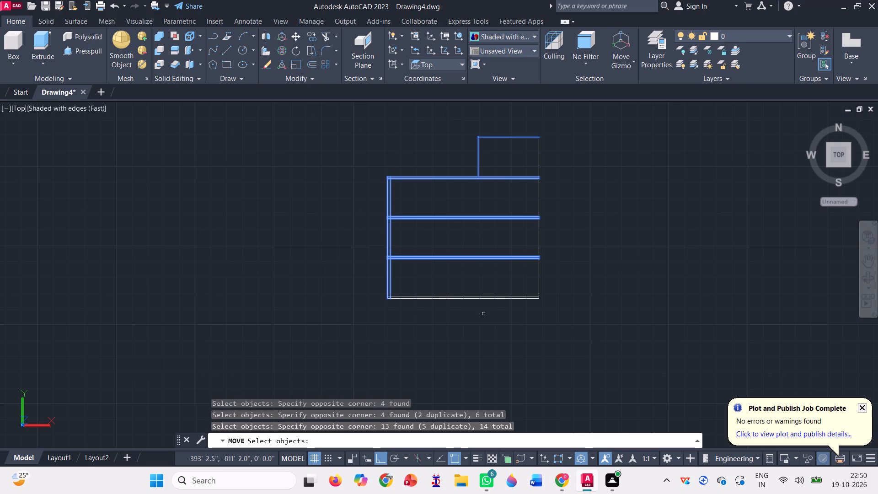
pyautogui.click(497, 350)
pyautogui.click(443, 258)
pyautogui.press('space')
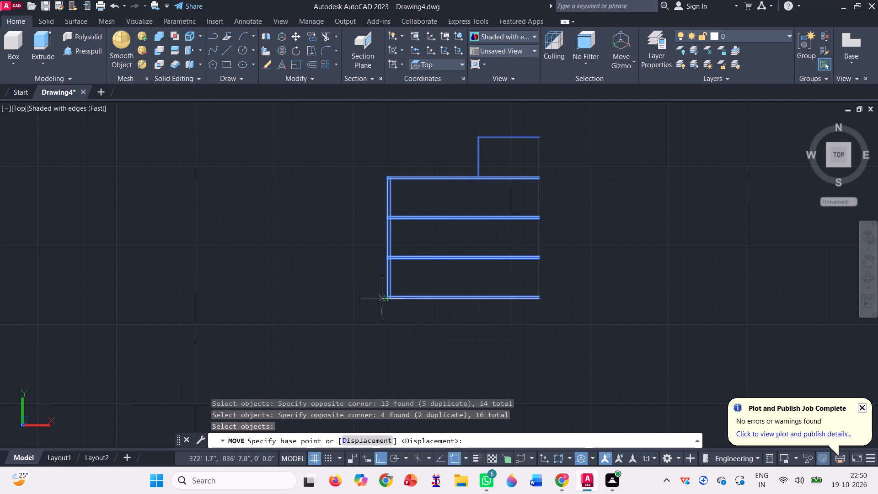
pyautogui.click(387, 298)
pyautogui.click(259, 289)
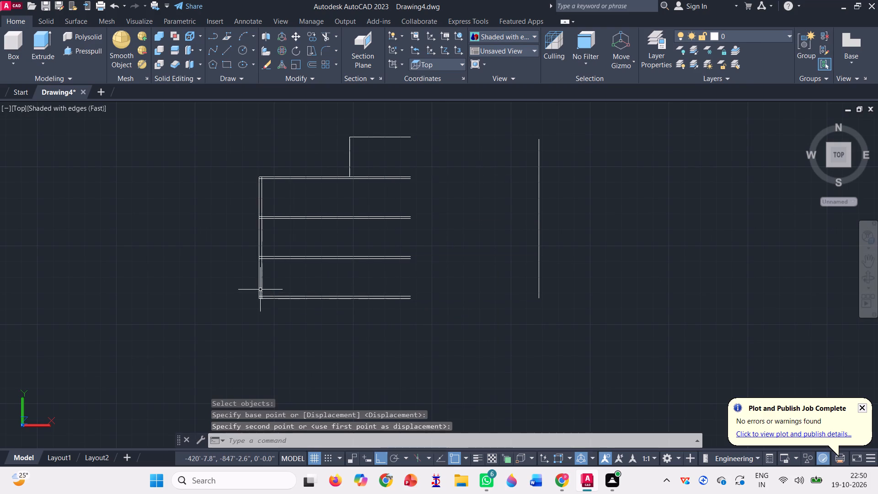
pyautogui.press('Escape')
# Delete the segmented east wall line left behind east of the moved section.
pyautogui.click(582, 323)
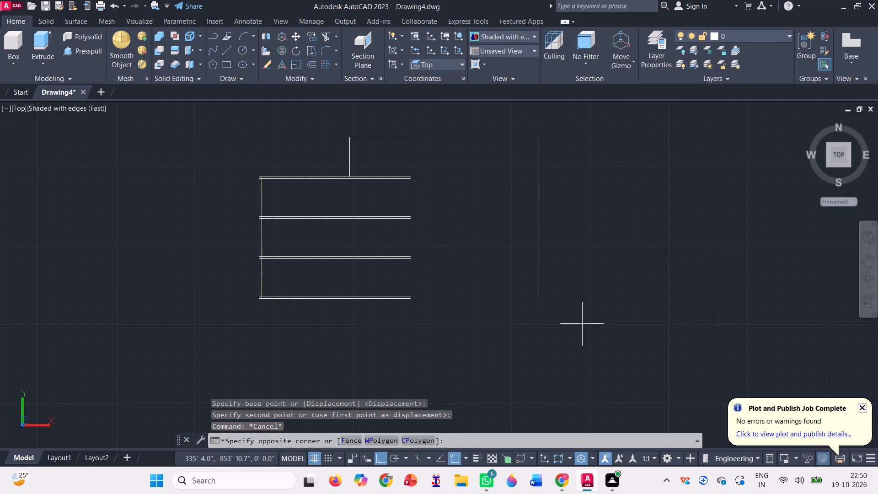
pyautogui.click(506, 131)
pyautogui.press('Delete')
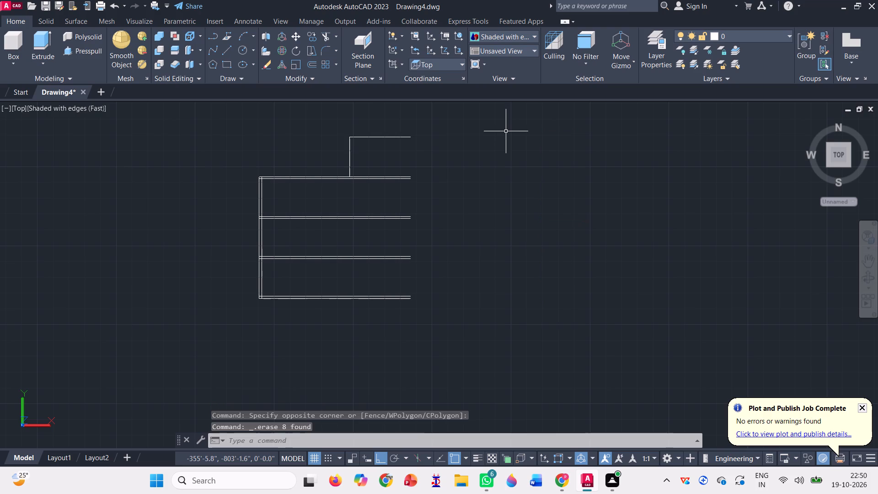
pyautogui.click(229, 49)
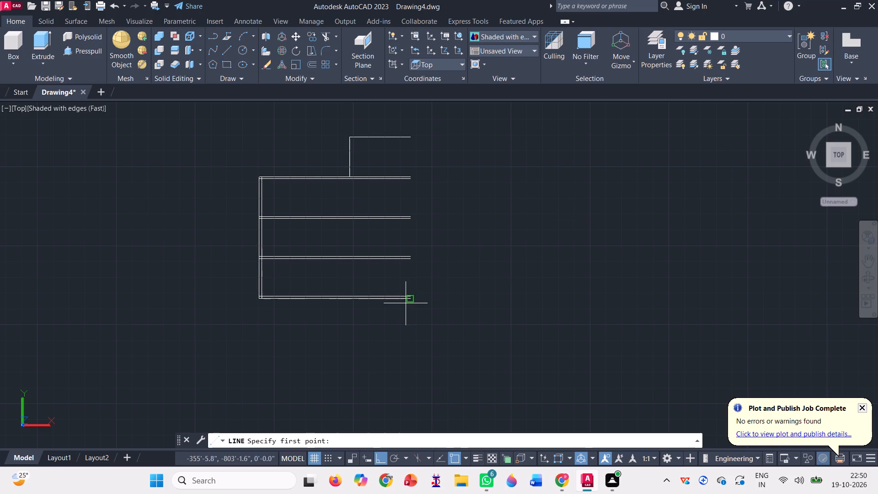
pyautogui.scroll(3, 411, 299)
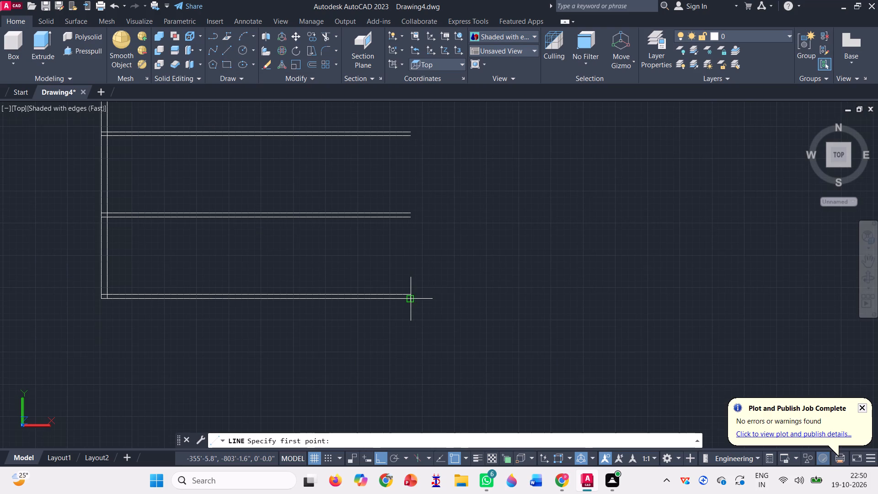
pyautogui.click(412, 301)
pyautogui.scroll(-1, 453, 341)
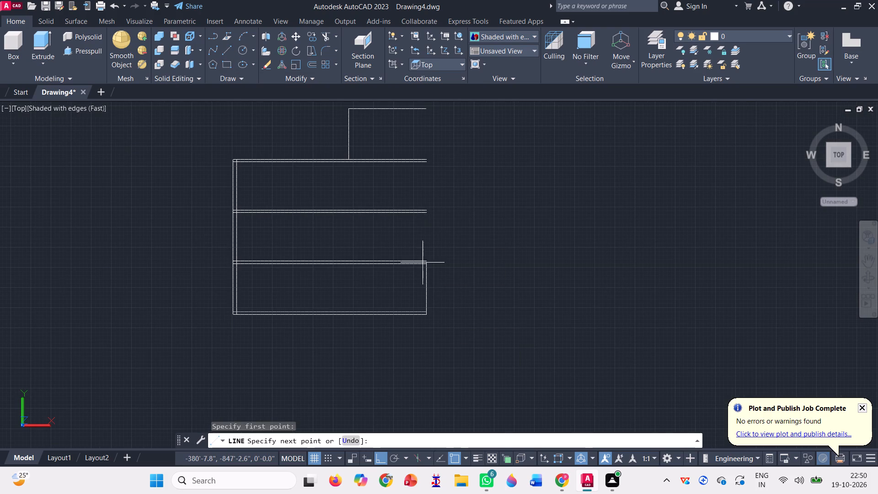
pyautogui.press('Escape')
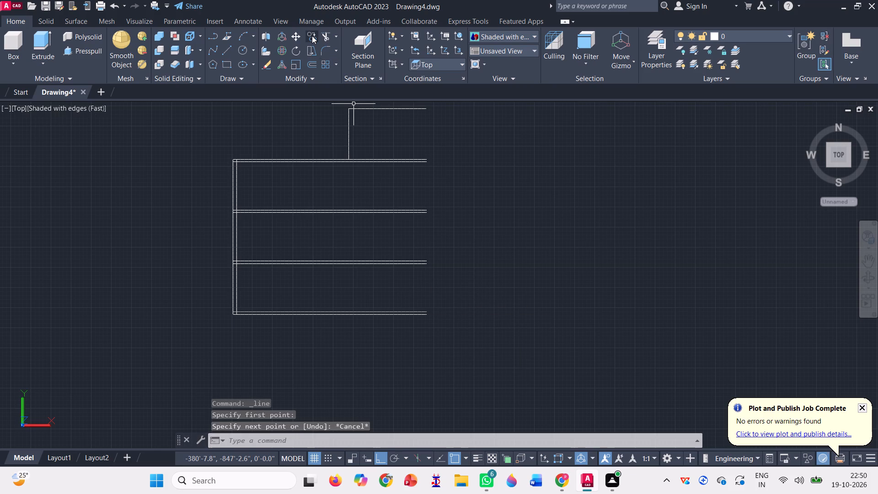
# Copy both west wall lines to the east ends of the slabs, using the inner line's bottom end as base point, to form the east wall.
pyautogui.click(312, 36)
pyautogui.scroll(1, 228, 188)
pyautogui.click(262, 194)
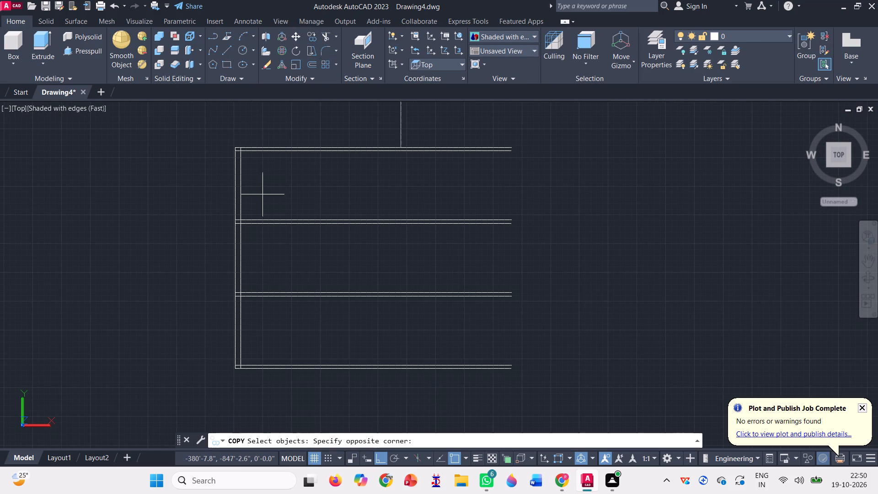
pyautogui.click(177, 194)
pyautogui.press('space')
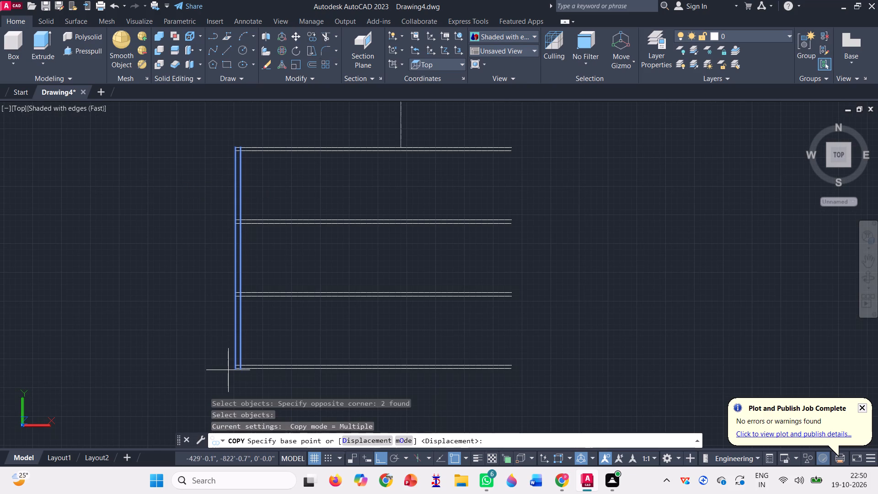
pyautogui.scroll(3, 249, 364)
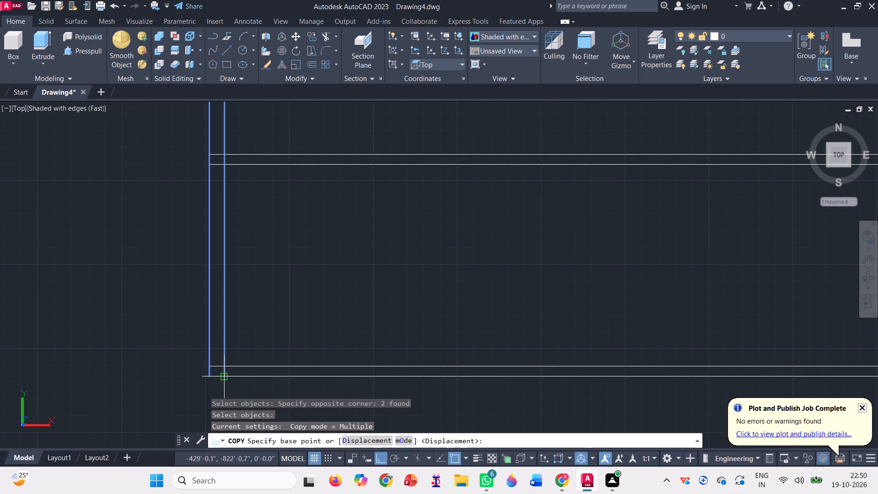
pyautogui.click(225, 375)
pyautogui.scroll(-2, 388, 349)
pyautogui.scroll(2, 634, 366)
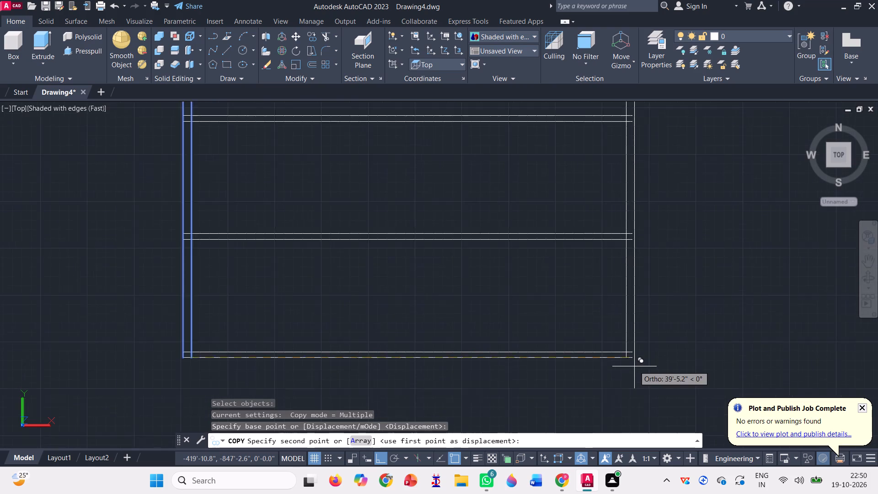
pyautogui.click(631, 353)
pyautogui.scroll(-2, 592, 364)
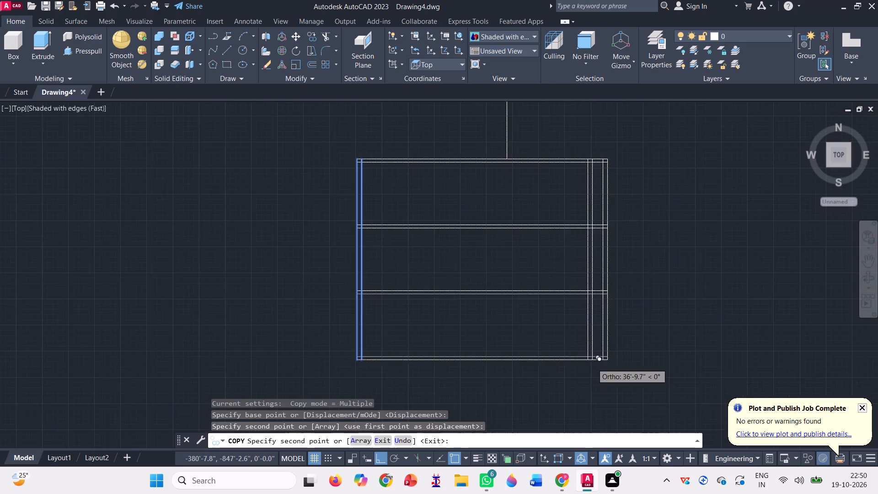
pyautogui.scroll(-2, 592, 364)
pyautogui.press('space')
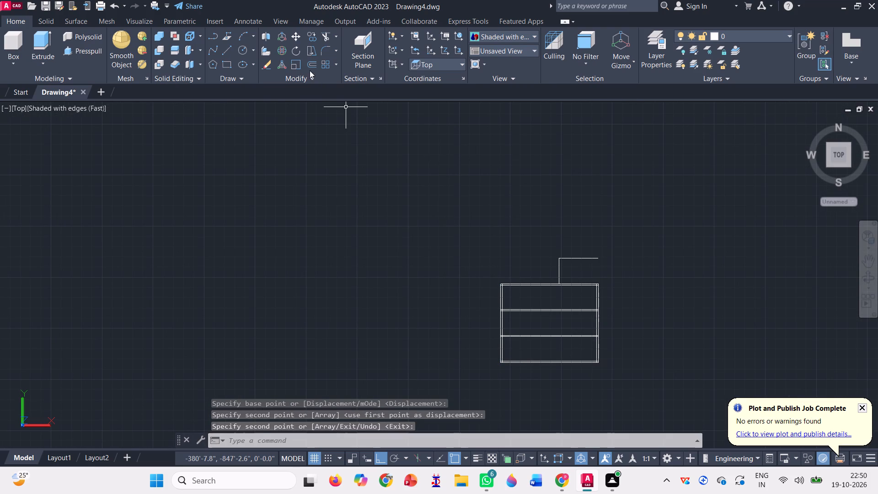
# Extend the outer east wall line up to the top line of the stair headroom.
pyautogui.click(337, 38)
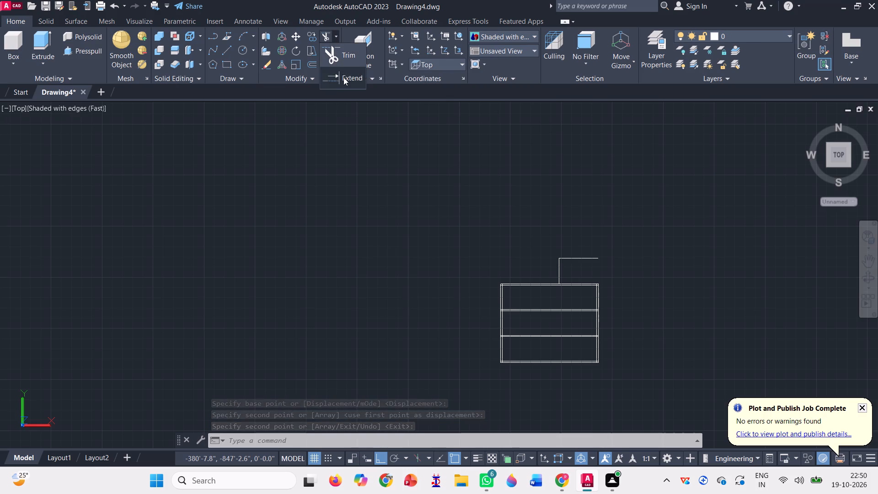
pyautogui.click(343, 77)
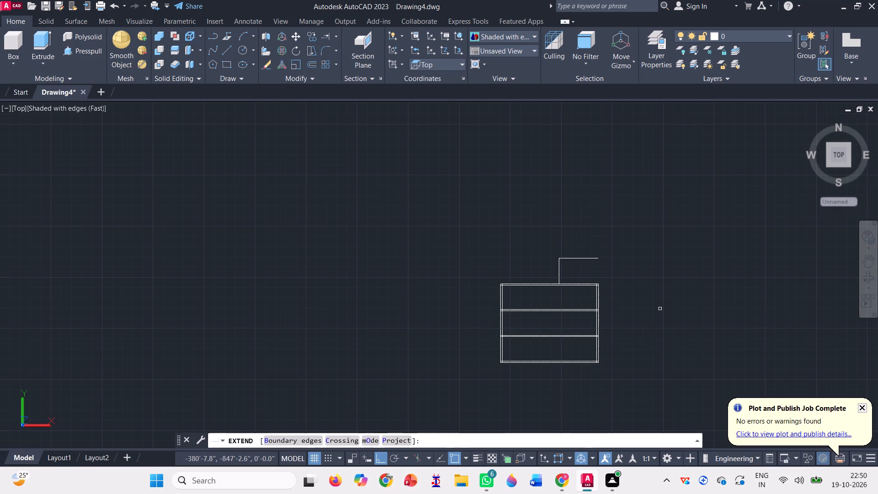
pyautogui.scroll(3, 658, 308)
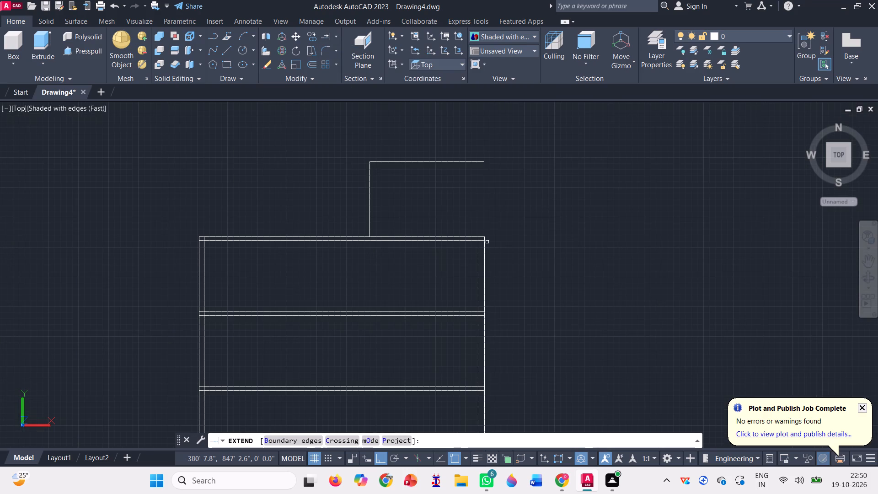
pyautogui.scroll(2, 487, 242)
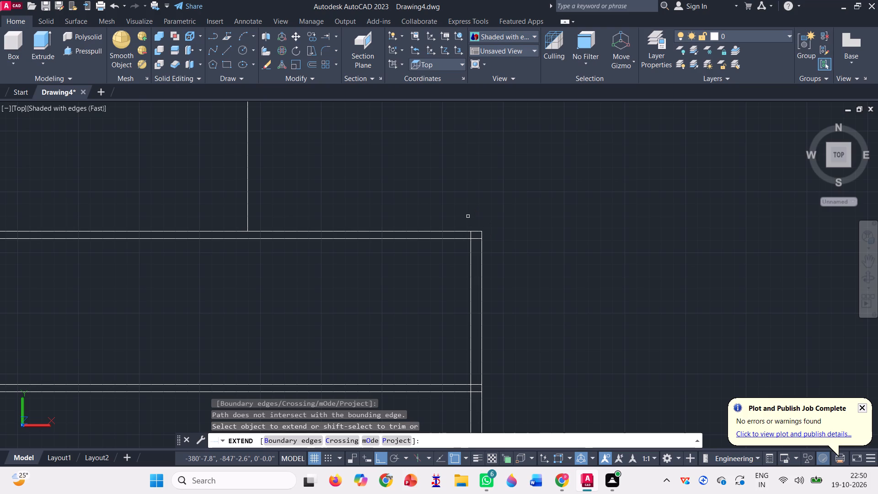
pyautogui.scroll(3, 468, 216)
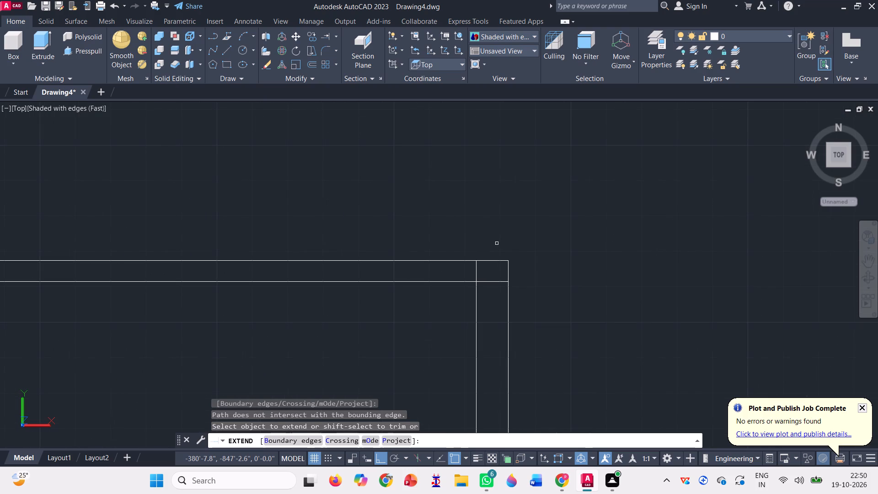
pyautogui.scroll(-6, 500, 239)
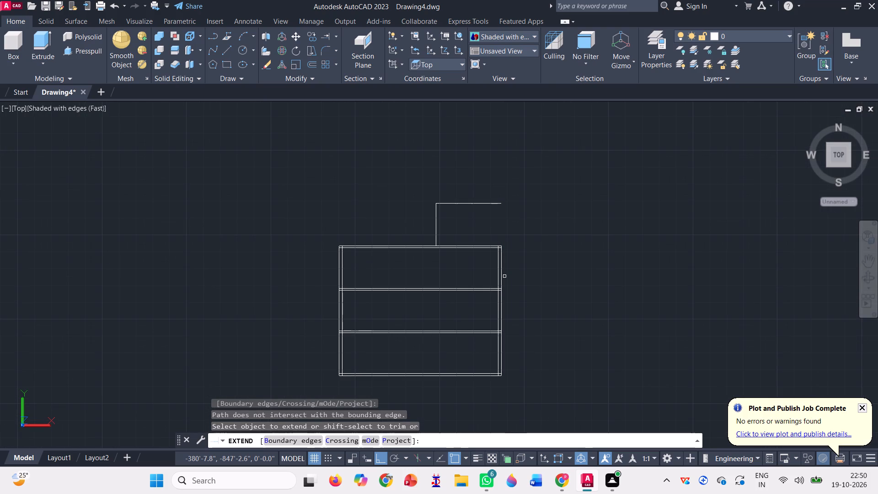
pyautogui.click(503, 273)
pyautogui.press('space')
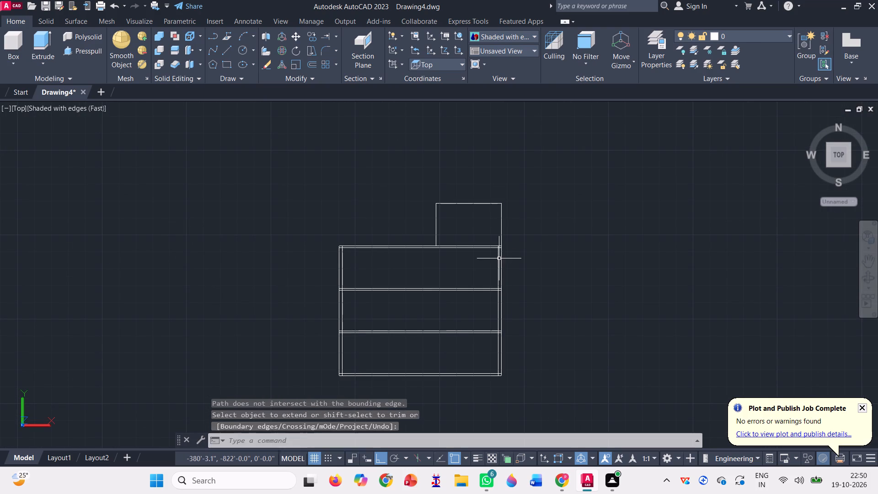
# Trim the topmost slab's underside line out of the west wall thickness.
pyautogui.click(335, 36)
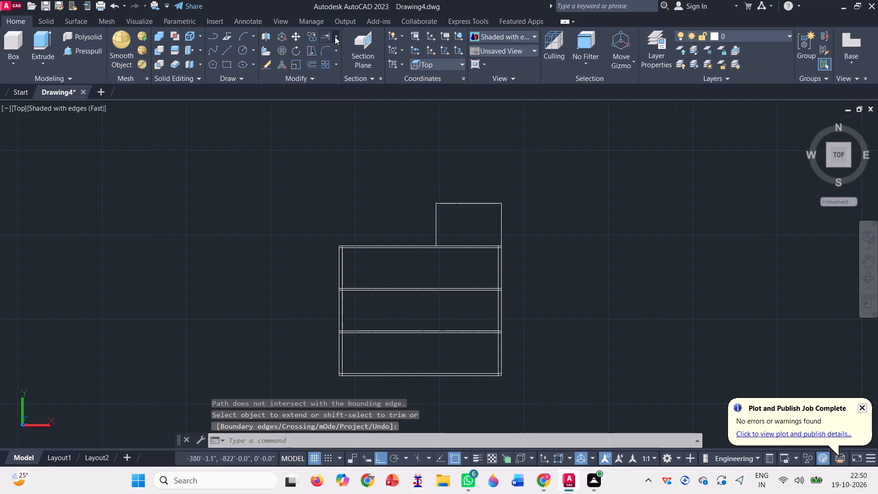
pyautogui.click(336, 54)
pyautogui.scroll(7, 339, 258)
pyautogui.scroll(2, 361, 212)
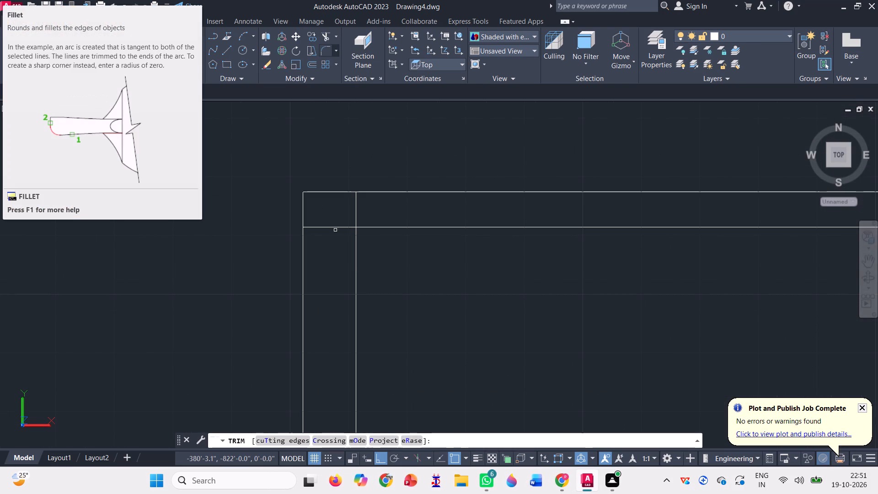
pyautogui.click(337, 217)
pyautogui.click(343, 251)
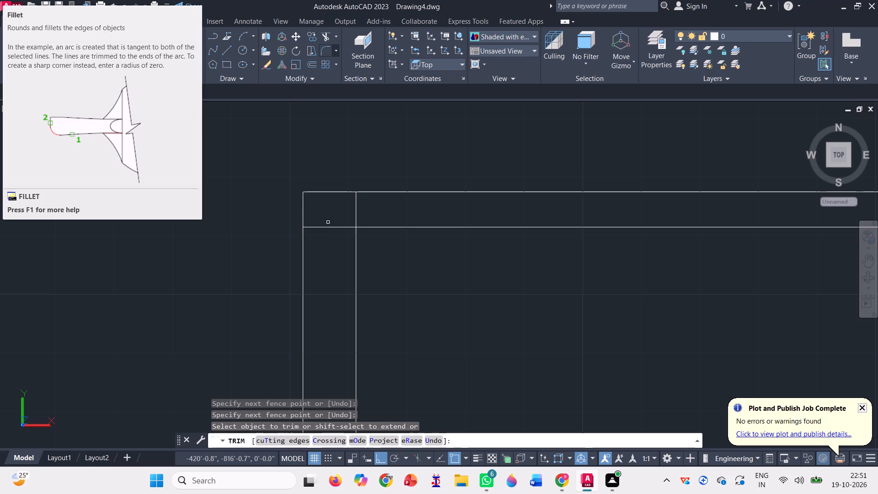
pyautogui.click(332, 226)
# Trim both lines of the slab directly below the topmost one out of the west wall thickness.
pyautogui.scroll(-6, 331, 167)
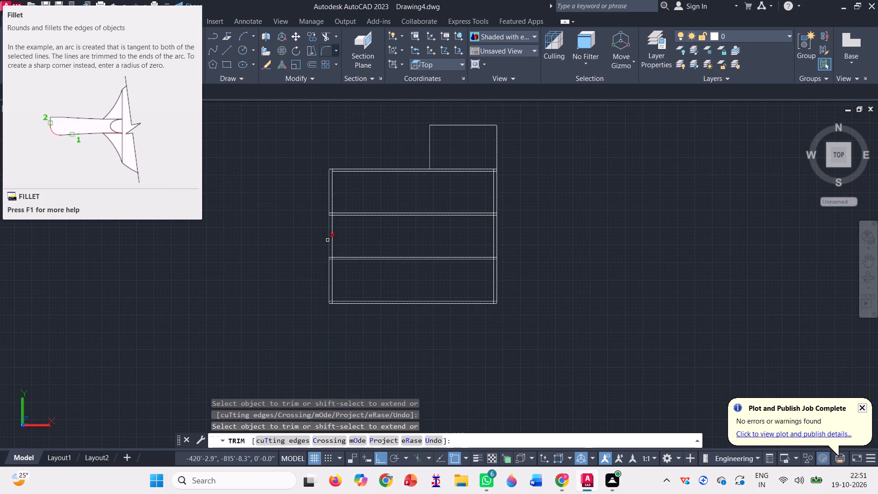
pyautogui.scroll(6, 328, 222)
pyautogui.click(346, 189)
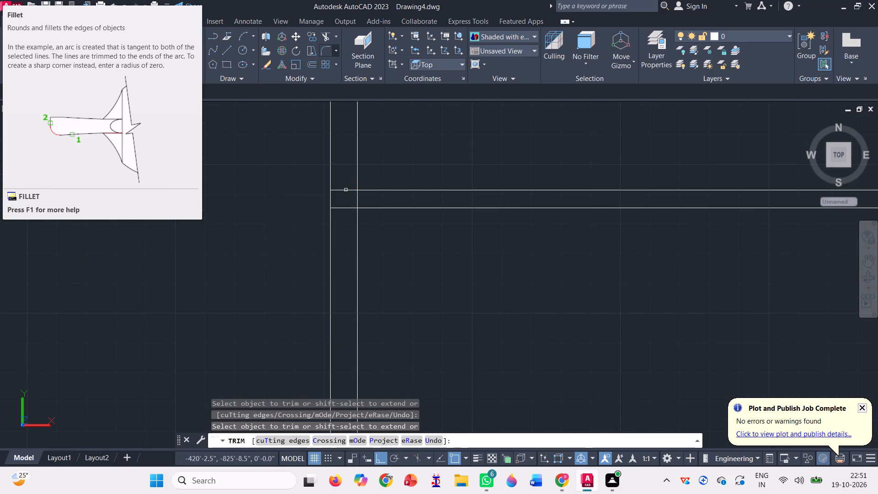
pyautogui.click(348, 191)
pyautogui.click(348, 206)
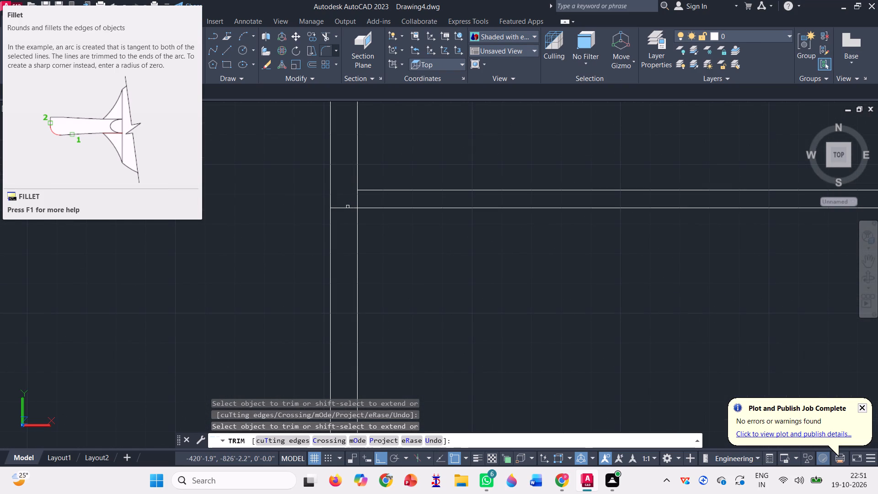
pyautogui.click(348, 208)
# Trim both lines of the slab directly above the lowest one out of the west wall thickness.
pyautogui.scroll(-4, 346, 197)
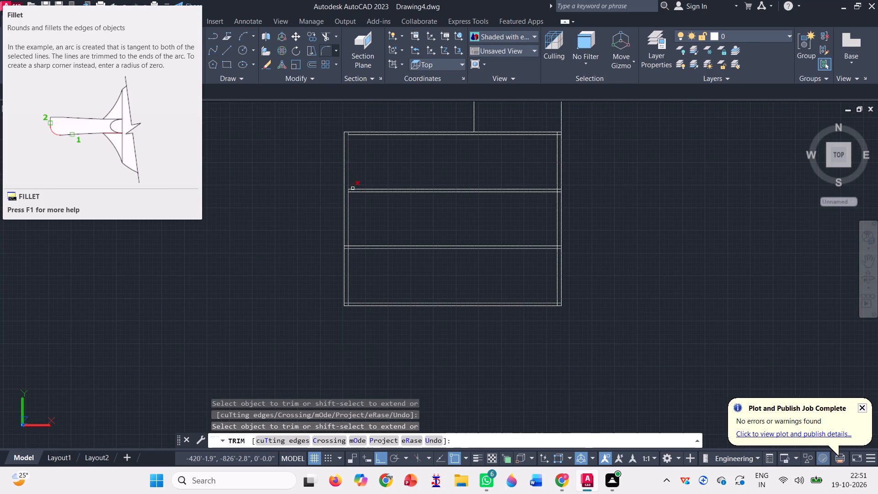
pyautogui.scroll(2, 341, 262)
pyautogui.scroll(4, 353, 225)
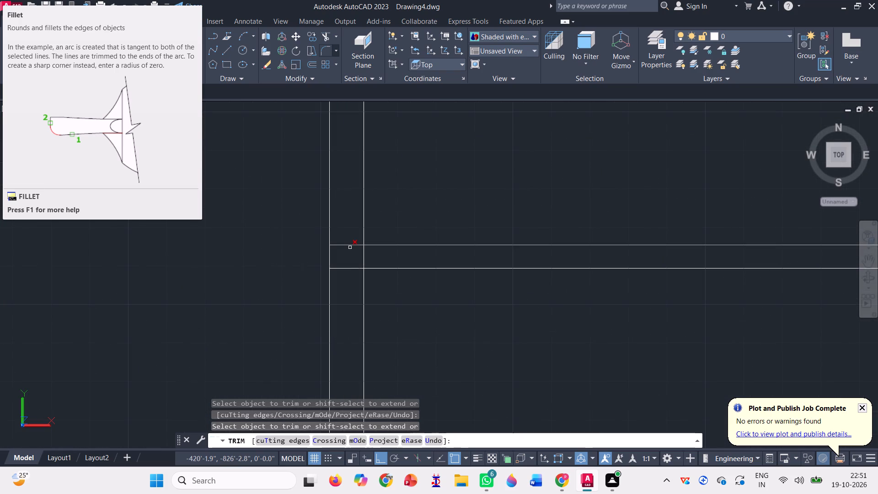
pyautogui.click(350, 247)
pyautogui.click(348, 238)
pyautogui.click(352, 244)
pyautogui.click(352, 244)
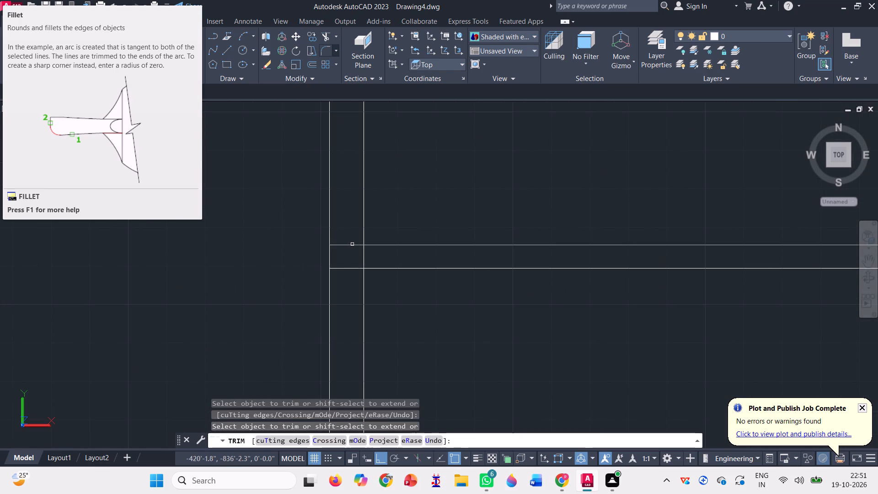
pyautogui.click(352, 245)
pyautogui.click(353, 267)
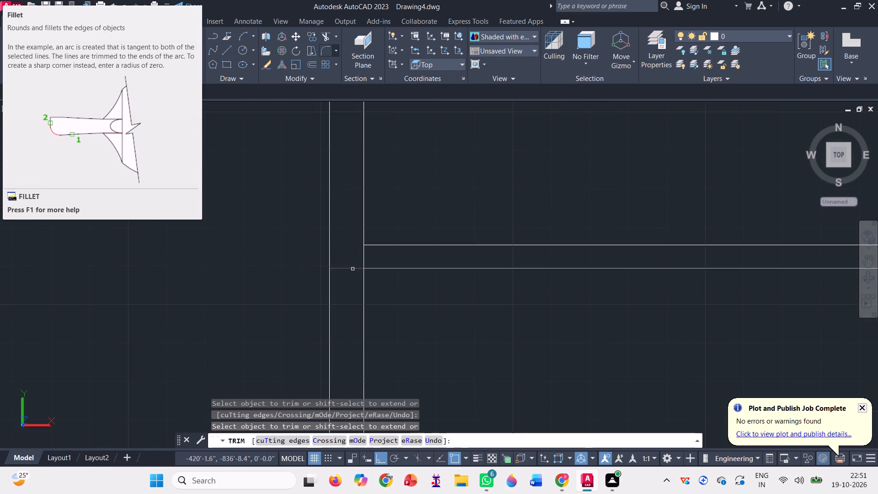
pyautogui.click(353, 268)
# Clean up the section's bottom-west corner by trimming the lowest slab's top line inside the wall and the inner wall line inside the slab.
pyautogui.scroll(-3, 345, 229)
pyautogui.scroll(2, 344, 354)
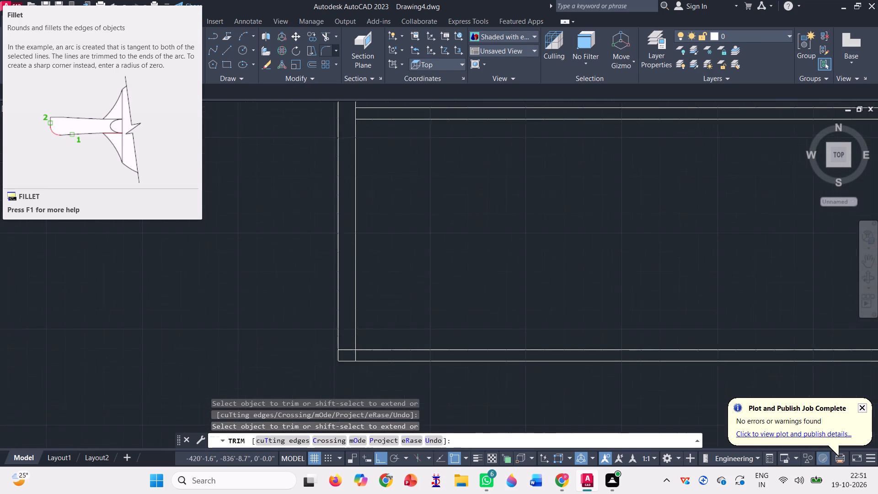
pyautogui.scroll(2, 344, 354)
pyautogui.click(353, 344)
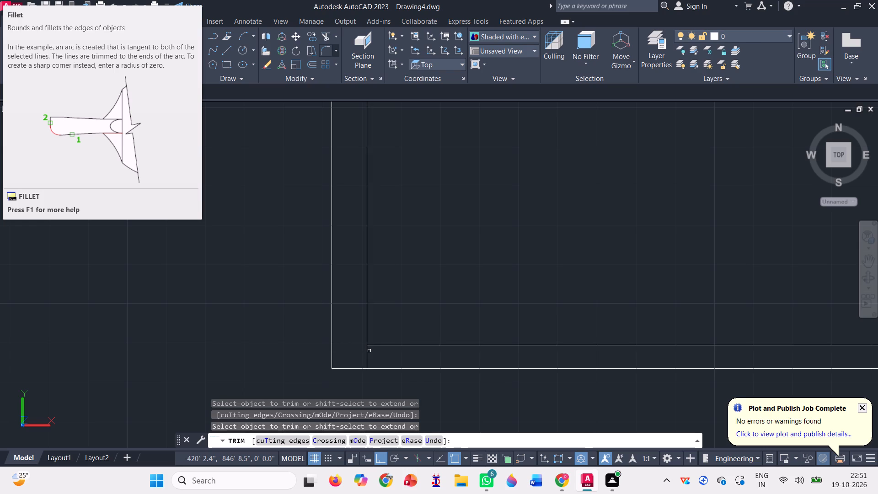
pyautogui.click(367, 353)
# Clean up the section's bottom-east corner by trimming the lowest slab's top line inside the wall and the inner wall line inside the slab.
pyautogui.scroll(-5, 356, 358)
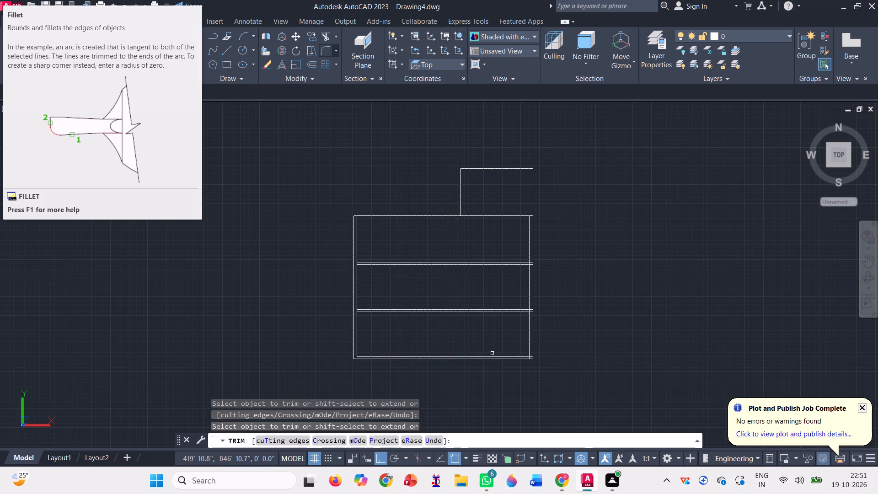
pyautogui.scroll(3, 504, 359)
pyautogui.scroll(4, 579, 353)
pyautogui.click(578, 350)
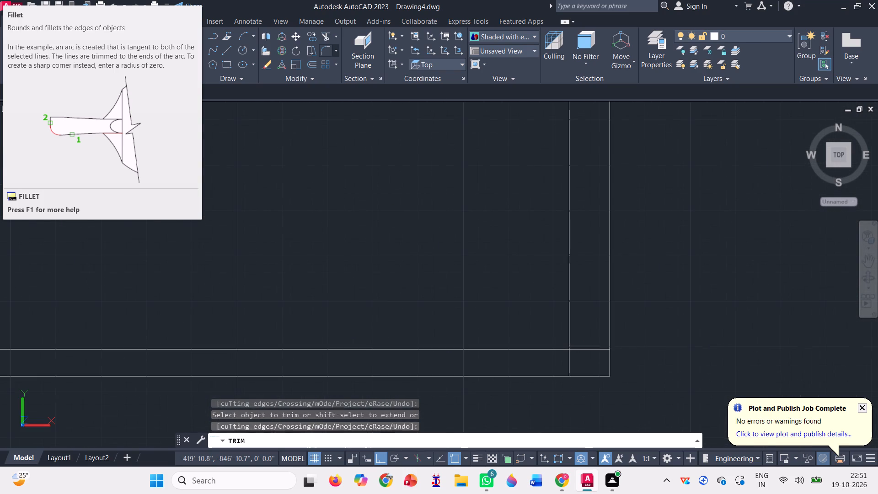
pyautogui.click(571, 360)
pyautogui.click(567, 360)
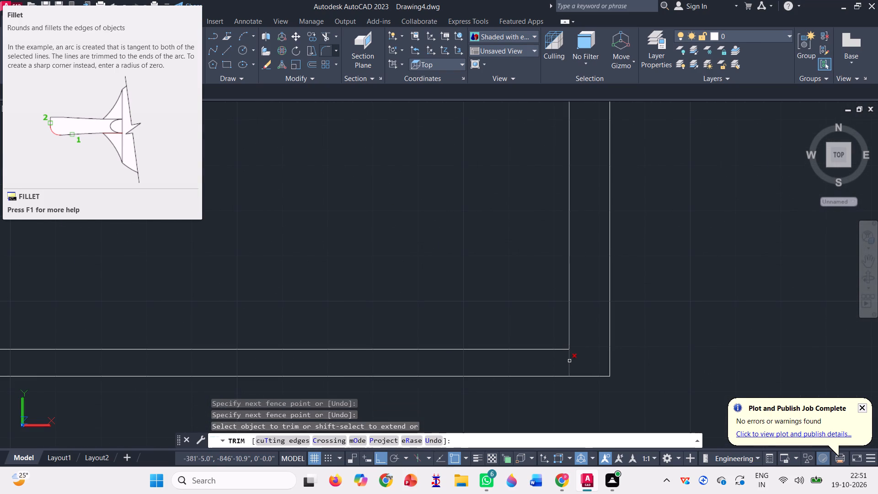
pyautogui.click(569, 360)
# Trim the lines of the slab directly above the lowest one out of the east wall thickness.
pyautogui.scroll(-3, 557, 373)
pyautogui.scroll(3, 558, 226)
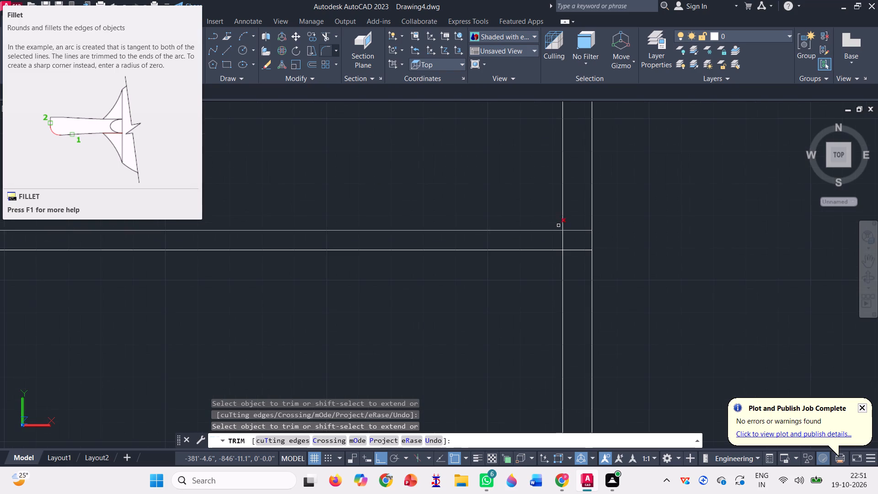
pyautogui.click(573, 231)
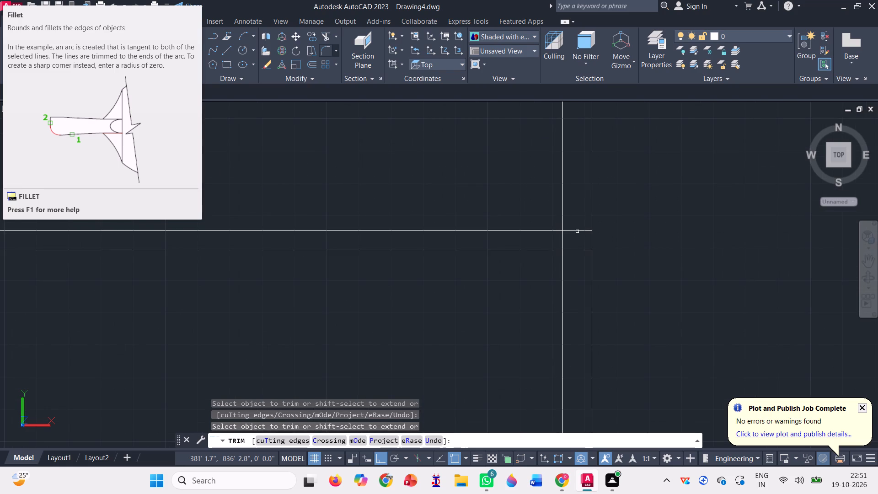
pyautogui.click(577, 231)
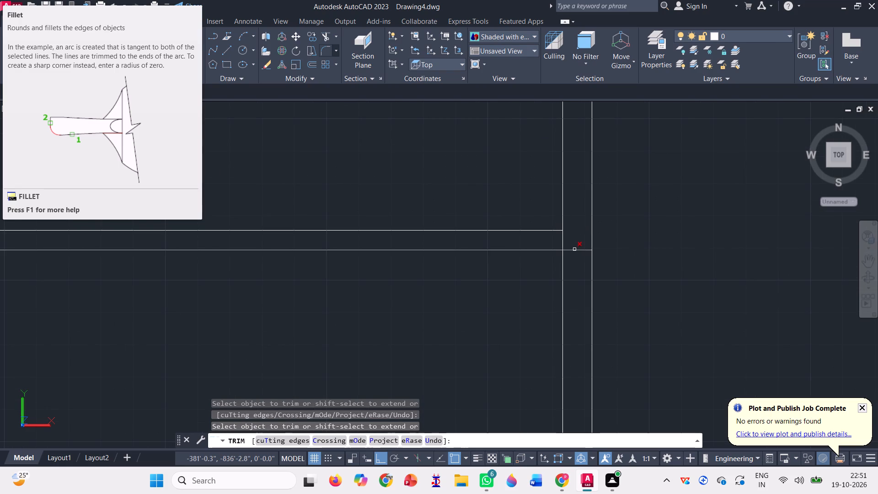
pyautogui.click(574, 249)
pyautogui.click(574, 249)
pyautogui.scroll(-3, 574, 248)
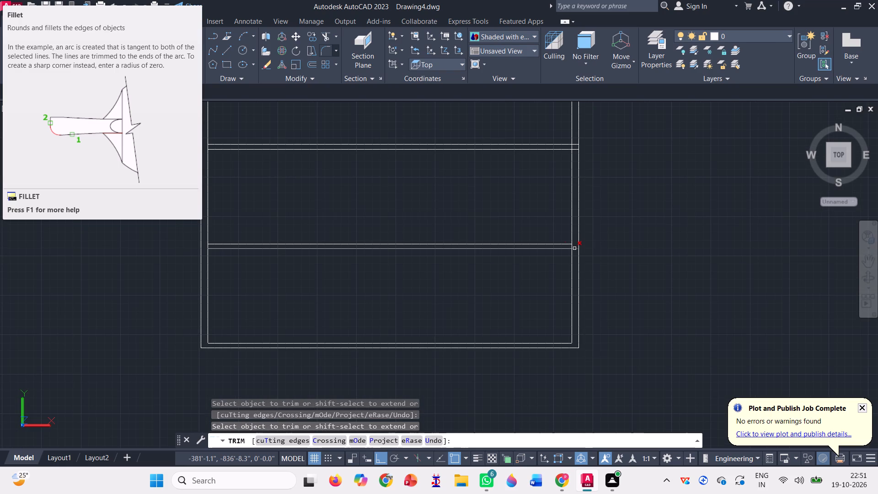
# Trim both lines of the slab directly below the topmost one out of the east wall thickness.
pyautogui.scroll(-1, 534, 270)
pyautogui.scroll(6, 563, 186)
pyautogui.click(564, 211)
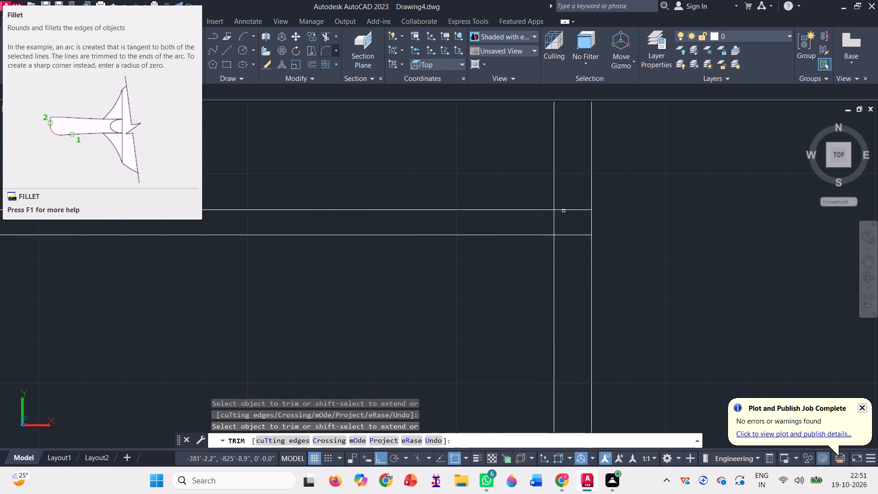
pyautogui.click(566, 208)
pyautogui.click(572, 233)
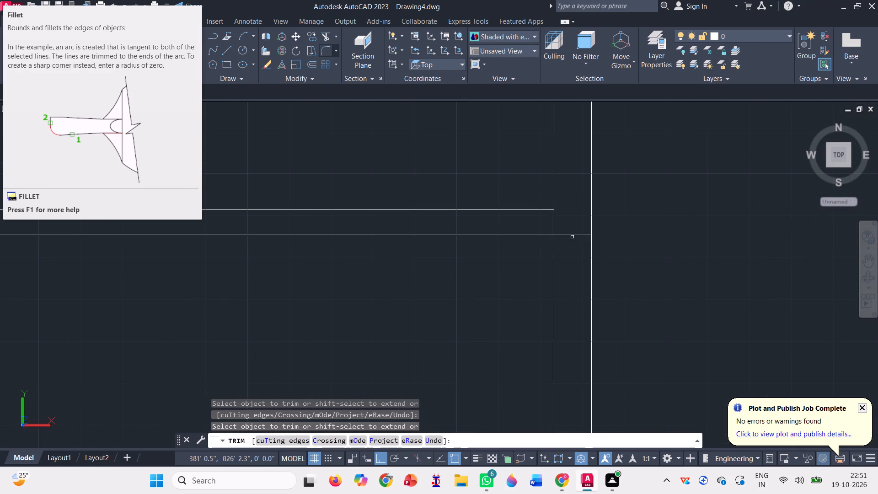
pyautogui.click(572, 236)
pyautogui.scroll(-4, 563, 251)
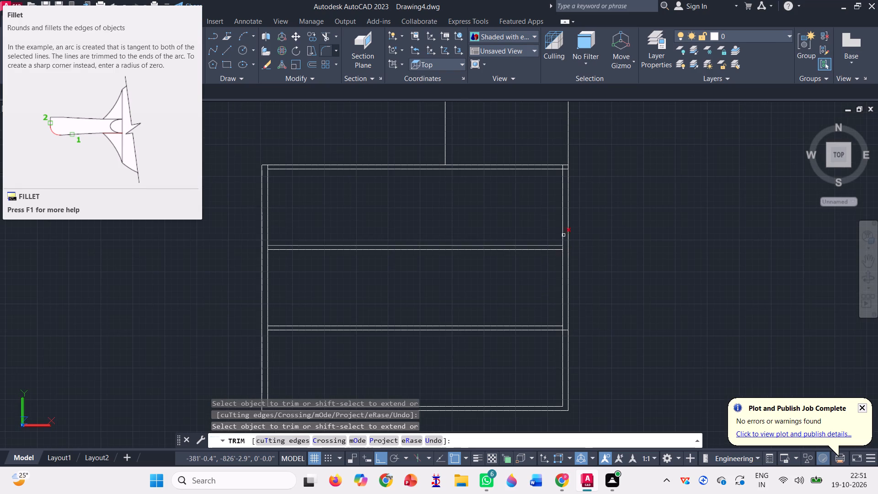
# Trim the topmost slab's bottom line out of the east wall thickness.
pyautogui.scroll(3, 562, 181)
pyautogui.scroll(3, 562, 137)
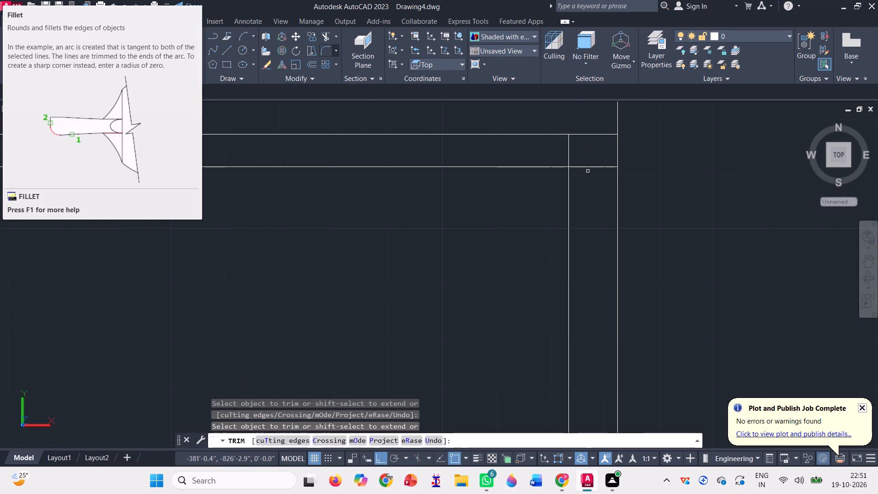
pyautogui.click(587, 165)
pyautogui.scroll(-5, 580, 191)
pyautogui.press('space')
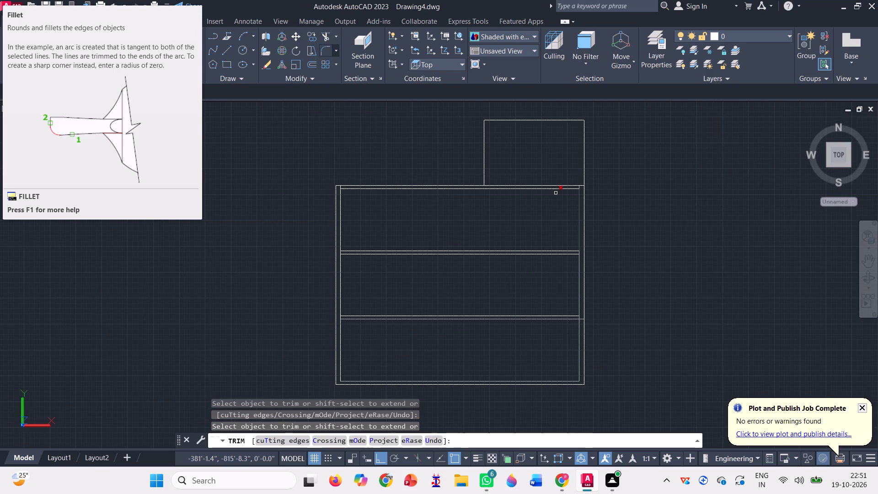
# Draw a 3' high, 6" wide parapet on the section's roof slab, flush with the west wall's outer face.
pyautogui.click(230, 54)
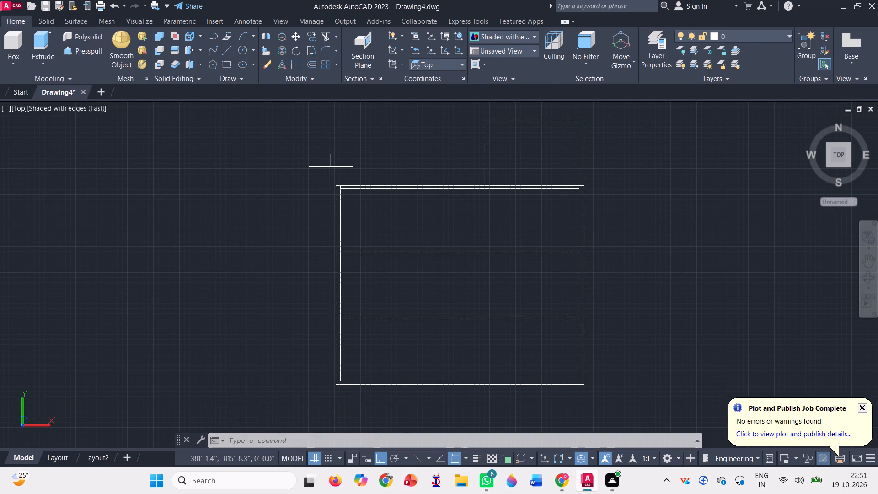
pyautogui.scroll(3, 331, 166)
pyautogui.click(346, 221)
pyautogui.scroll(-2, 305, 276)
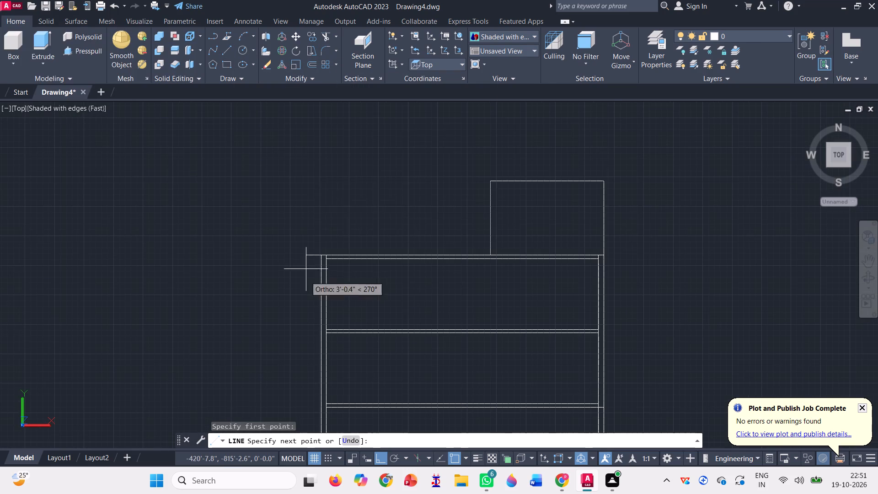
pyautogui.write("3'")
pyautogui.press('Return')
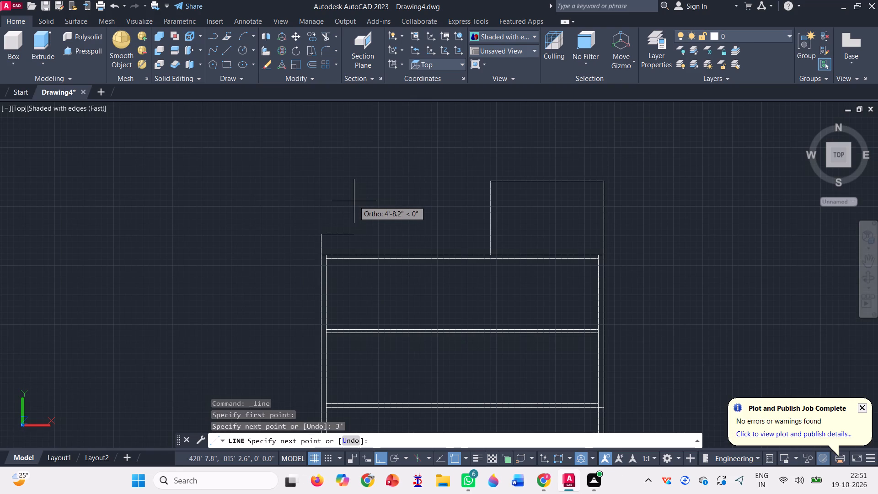
pyautogui.write('6"')
pyautogui.press('Return')
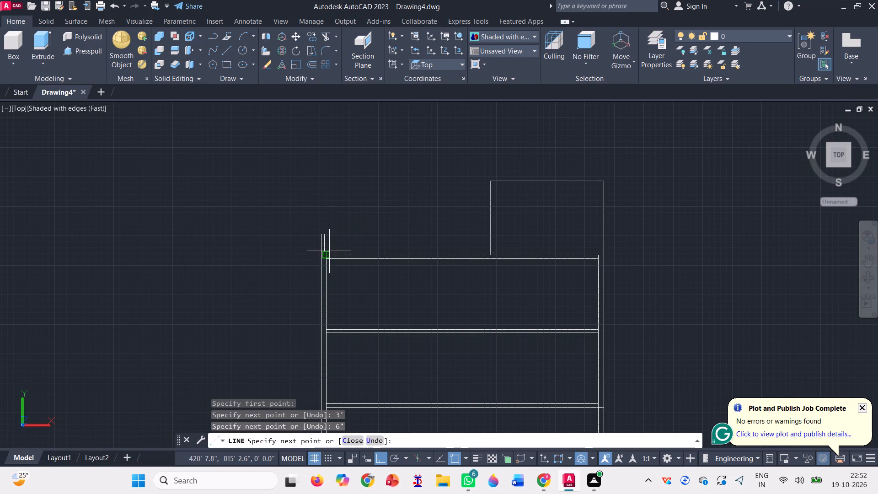
pyautogui.scroll(4, 321, 254)
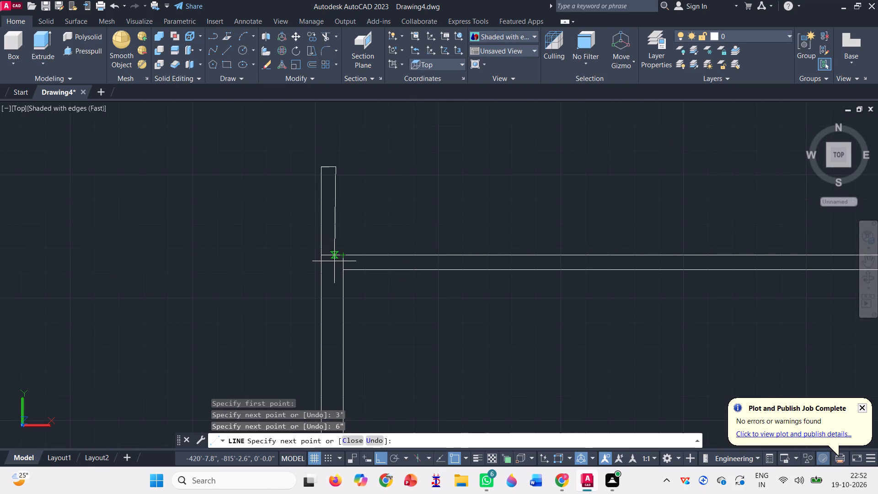
pyautogui.click(337, 254)
pyautogui.press('space')
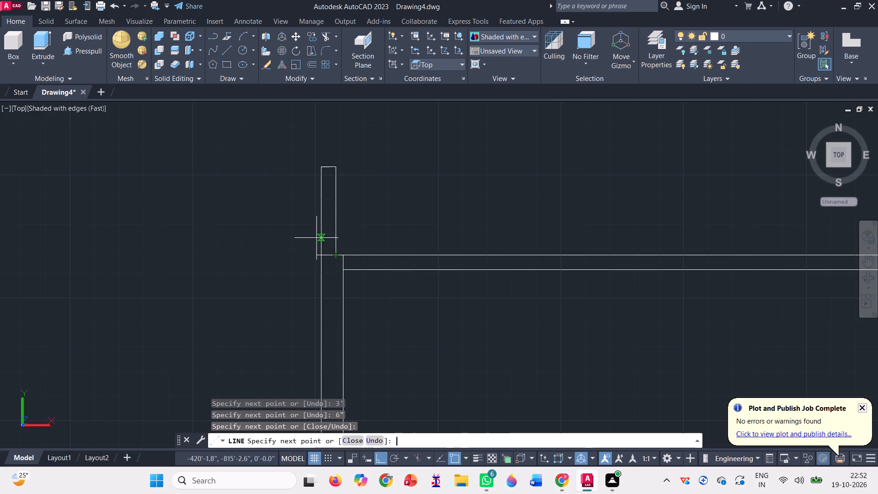
pyautogui.scroll(-3, 242, 259)
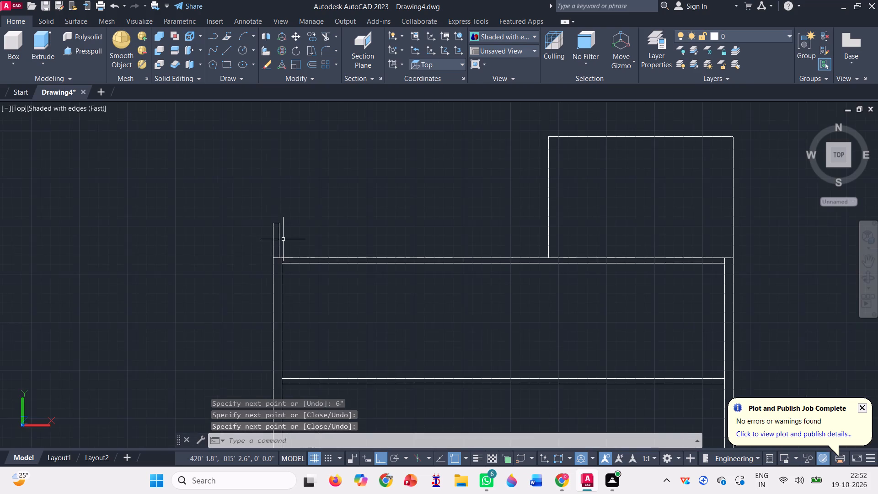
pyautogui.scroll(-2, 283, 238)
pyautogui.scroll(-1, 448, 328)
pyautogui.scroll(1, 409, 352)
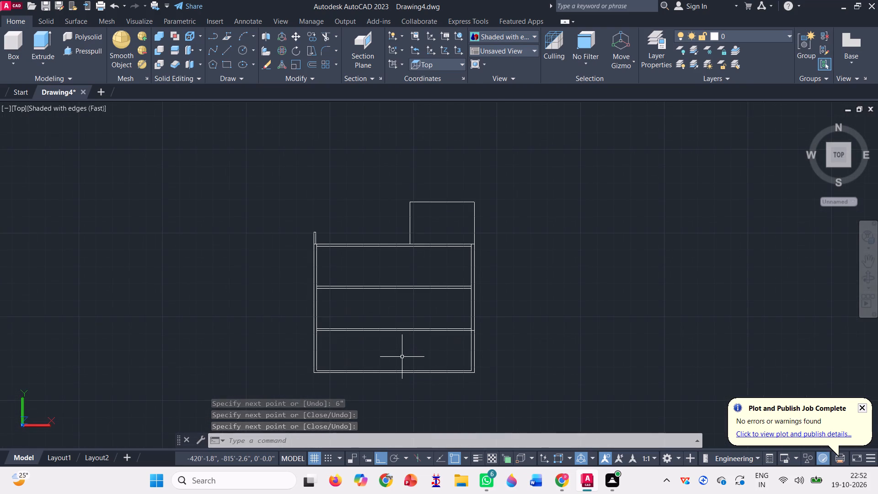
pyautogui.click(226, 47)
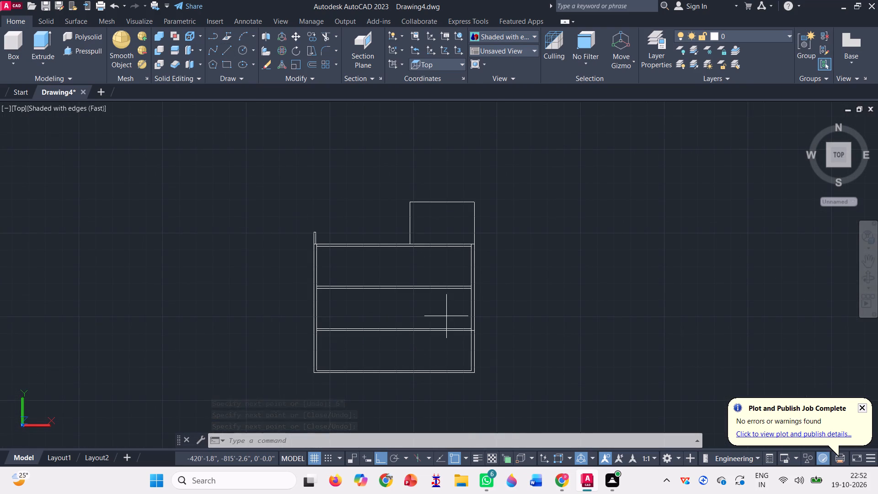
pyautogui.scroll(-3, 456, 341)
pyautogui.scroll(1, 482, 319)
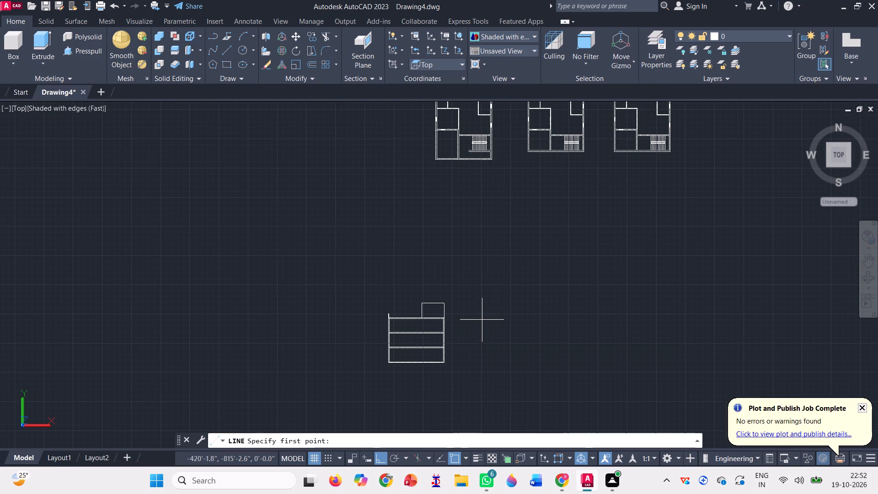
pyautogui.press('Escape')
# Draw a vertical construction line through the outer southeast corner of the westernmost floor plan.
pyautogui.write('xl')
pyautogui.press('Return')
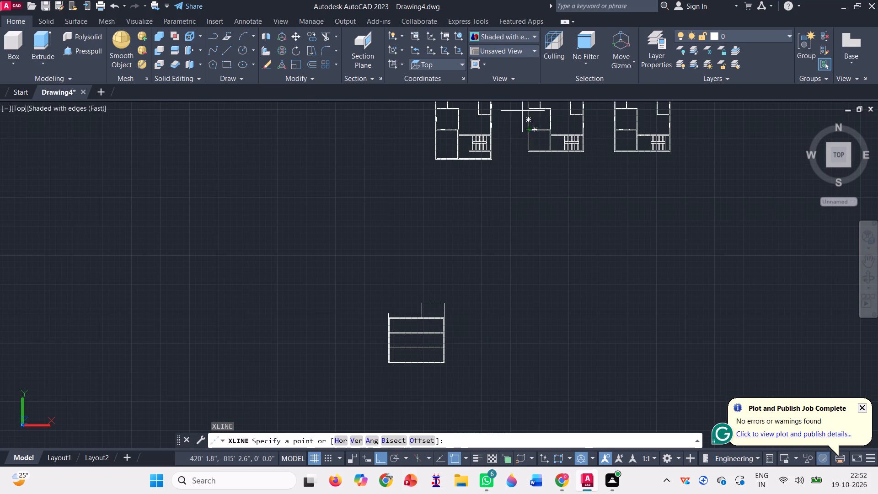
pyautogui.scroll(3, 516, 117)
pyautogui.click(436, 255)
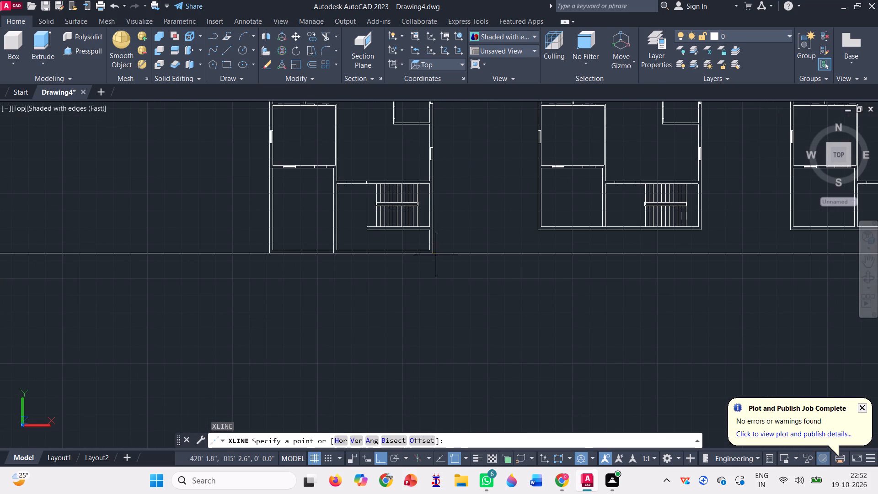
pyautogui.click(430, 341)
pyautogui.scroll(-2, 481, 228)
pyautogui.press('space')
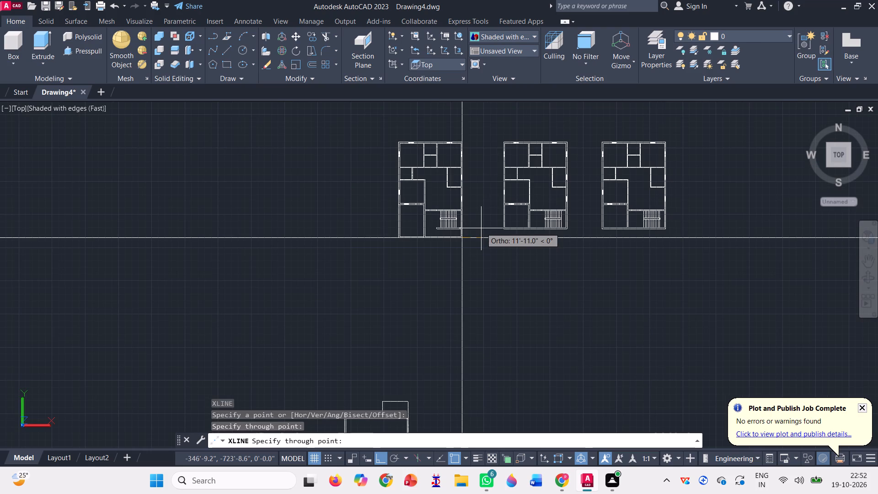
# Move the whole section horizontally east so its bottom-east corner lies on the vertical construction line.
pyautogui.scroll(-1, 411, 224)
pyautogui.click(314, 37)
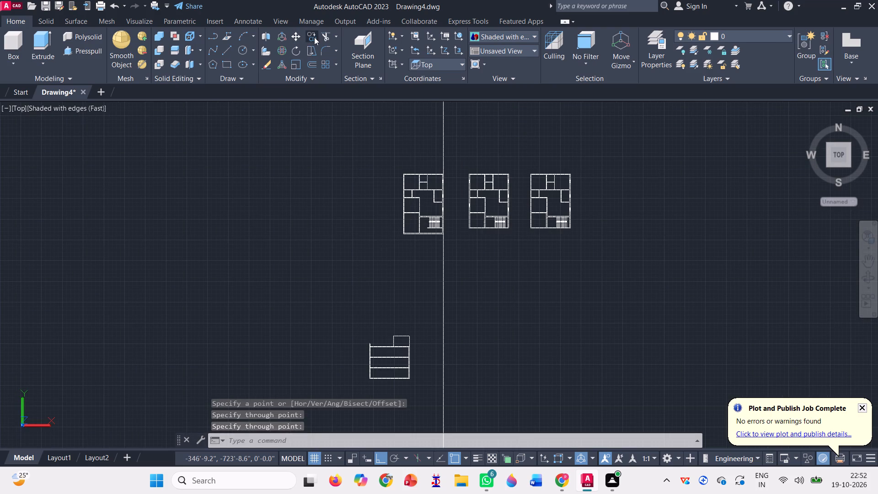
pyautogui.click(296, 41)
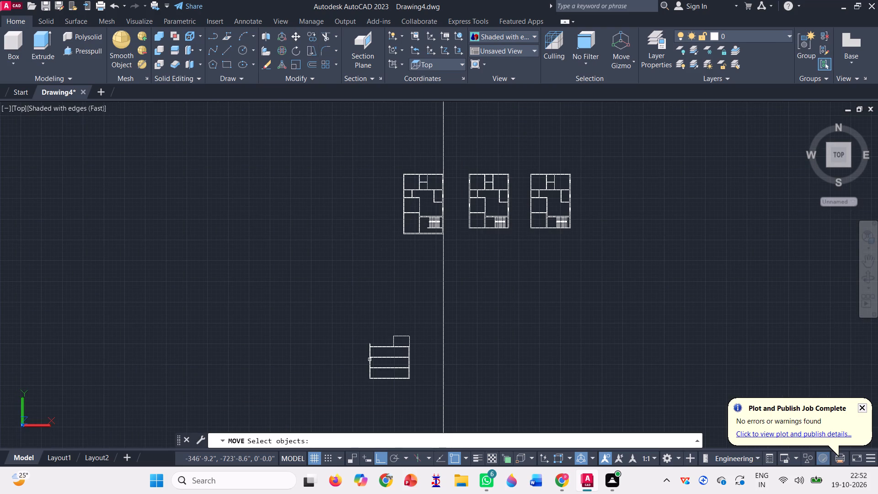
pyautogui.click(428, 405)
pyautogui.click(335, 297)
pyautogui.press('space')
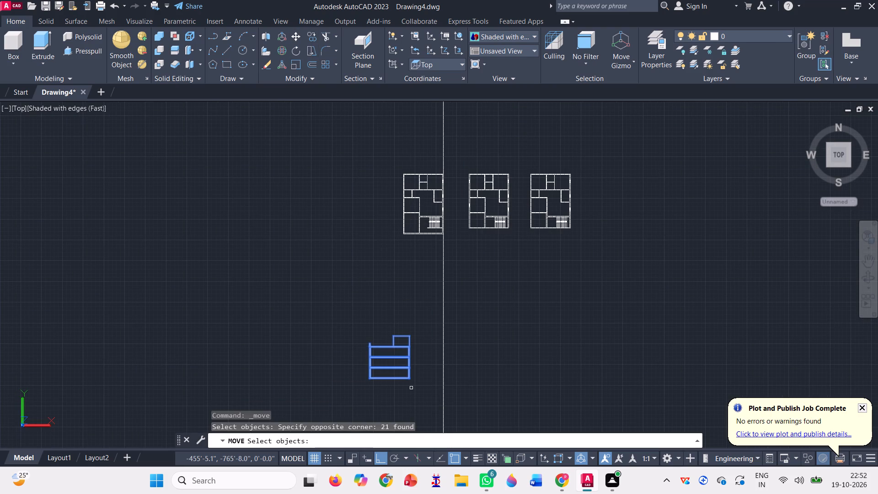
pyautogui.scroll(7, 411, 388)
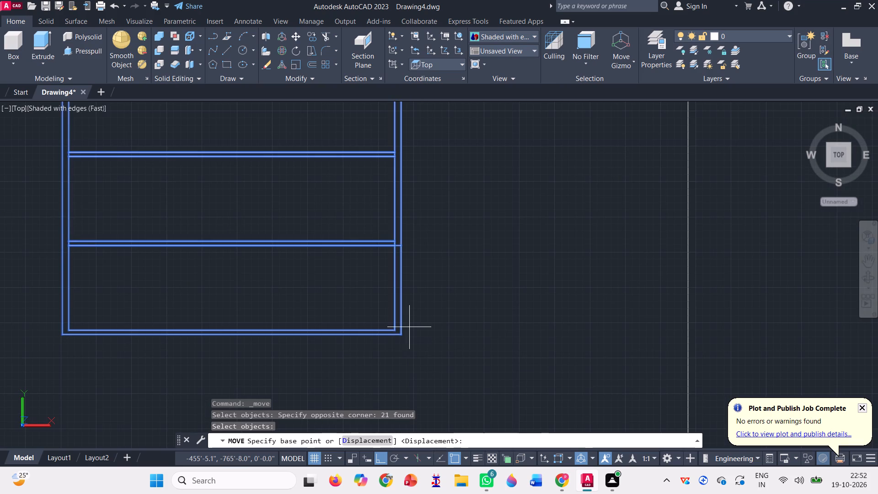
pyautogui.click(401, 333)
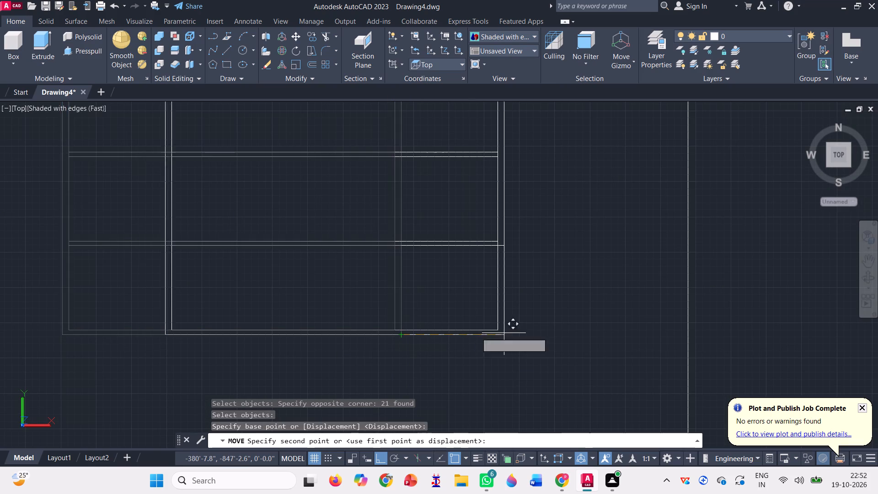
pyautogui.click(690, 334)
pyautogui.scroll(-3, 524, 358)
pyautogui.scroll(-2, 479, 361)
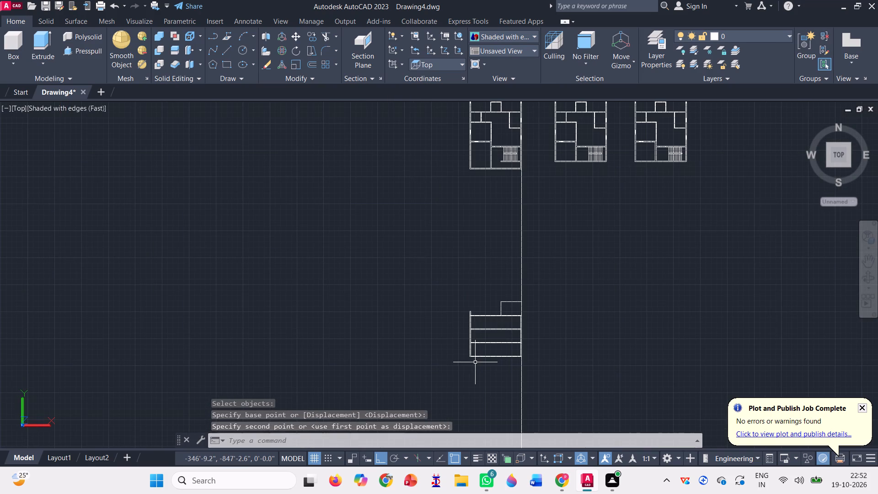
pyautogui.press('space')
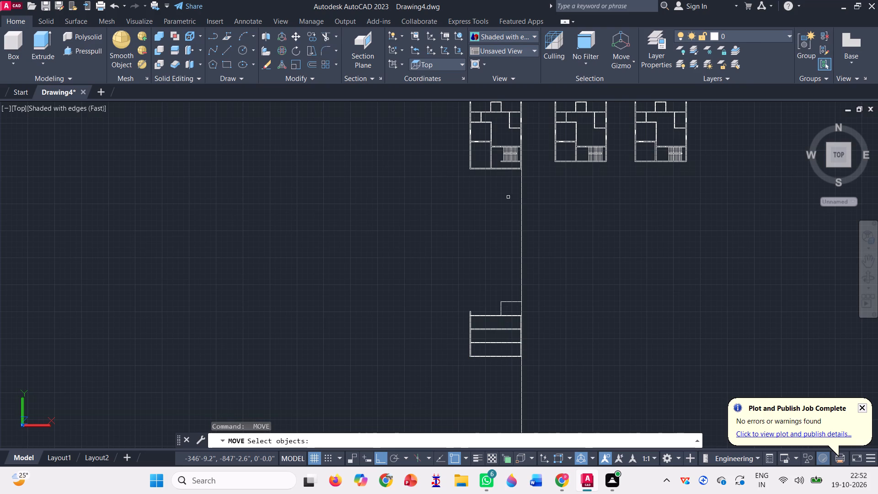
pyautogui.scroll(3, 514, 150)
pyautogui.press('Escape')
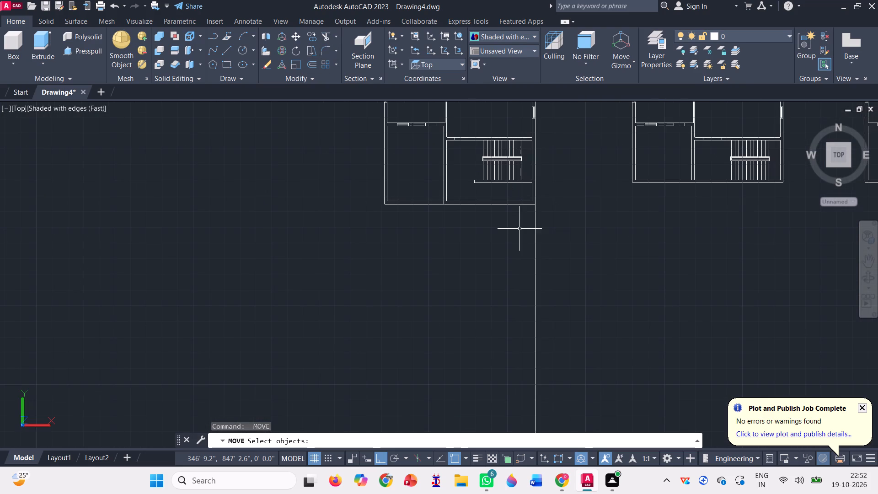
# Copy the vertical construction line west to the west end of the wall just south of the westernmost plan's stair.
pyautogui.click(313, 33)
pyautogui.scroll(2, 514, 246)
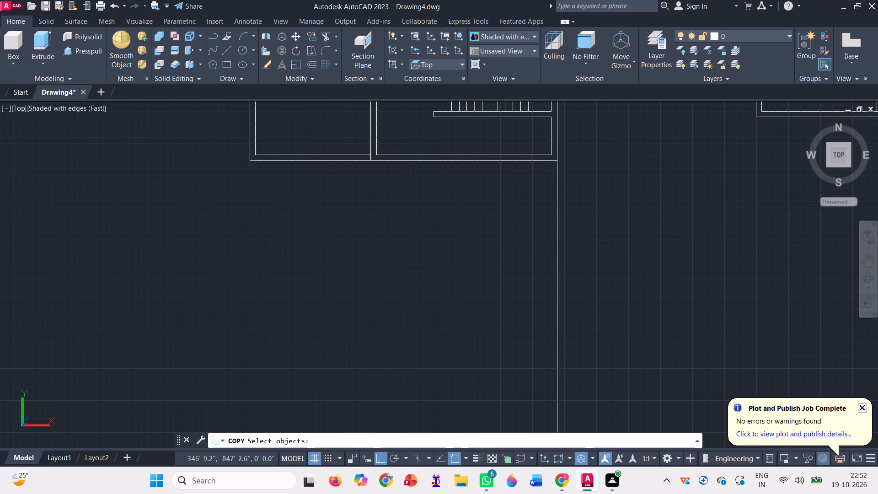
pyautogui.click(635, 254)
pyautogui.click(495, 257)
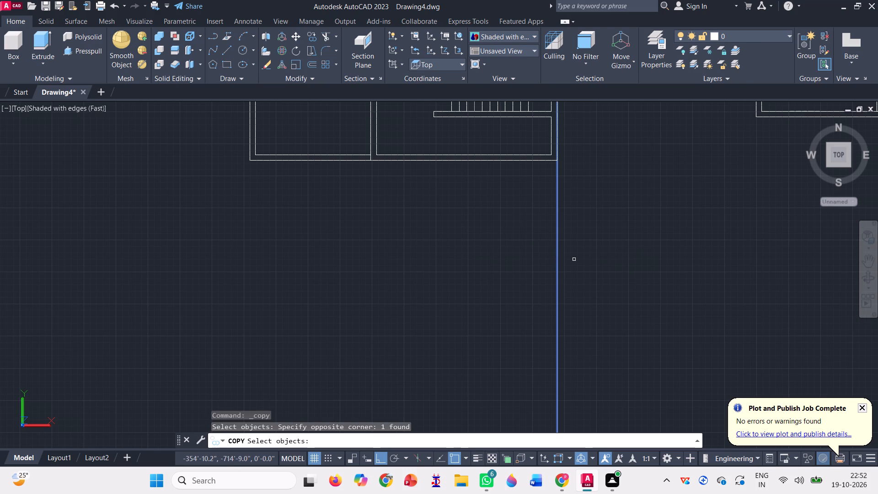
pyautogui.scroll(-1, 536, 272)
pyautogui.press('space')
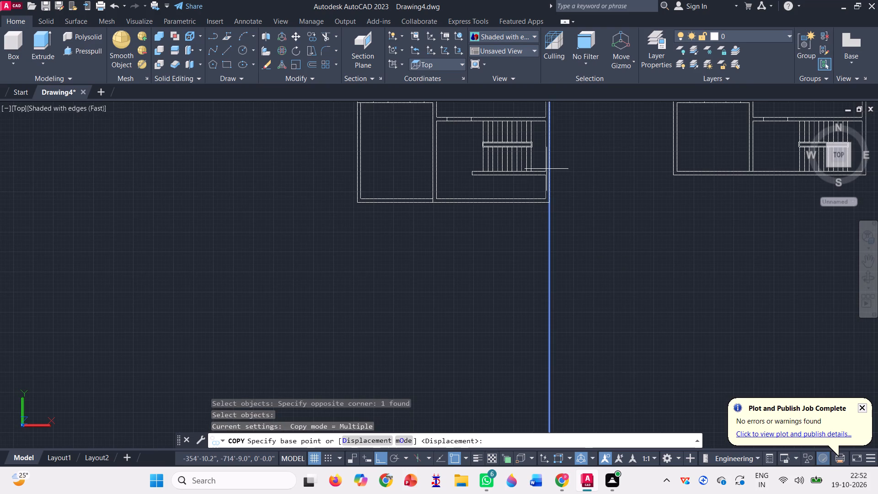
pyautogui.scroll(3, 546, 168)
pyautogui.click(556, 184)
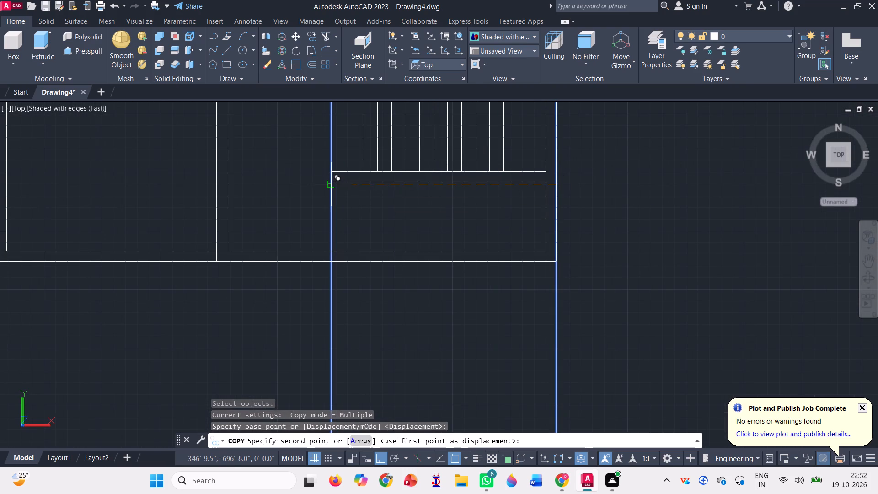
pyautogui.scroll(3, 330, 182)
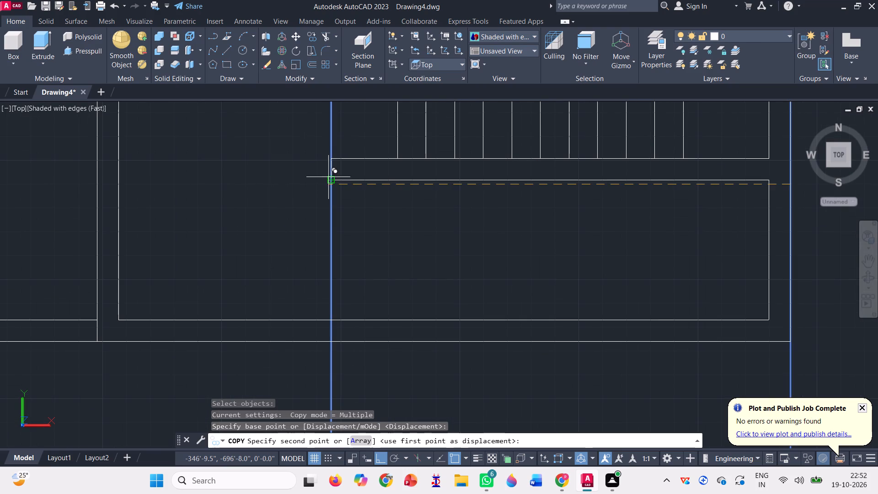
pyautogui.click(329, 177)
pyautogui.scroll(-5, 350, 187)
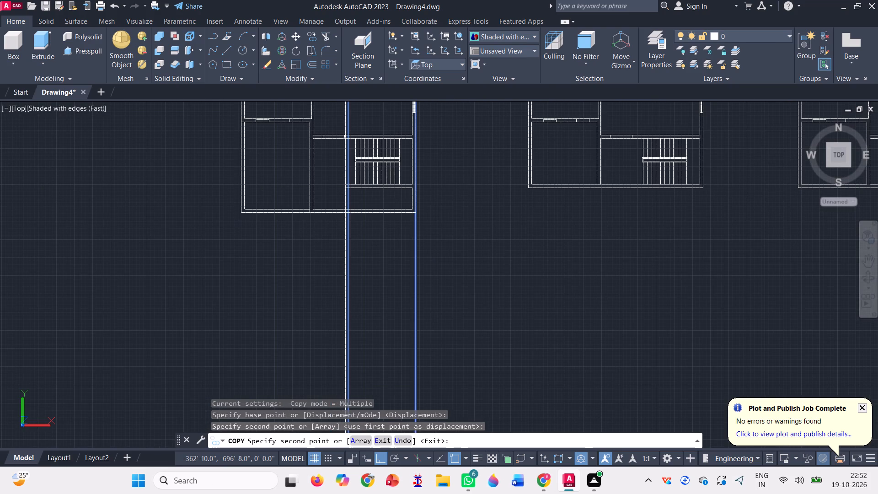
pyautogui.press('space')
# Draw a vertical line along the copied construction line from the section's roof slab top down to the base slab's underside.
pyautogui.scroll(-2, 446, 162)
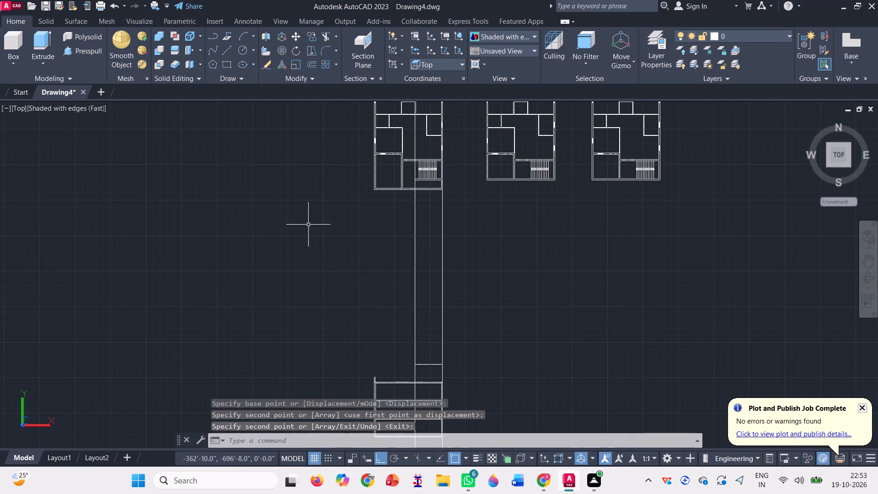
pyautogui.scroll(-1, 359, 177)
pyautogui.scroll(3, 399, 359)
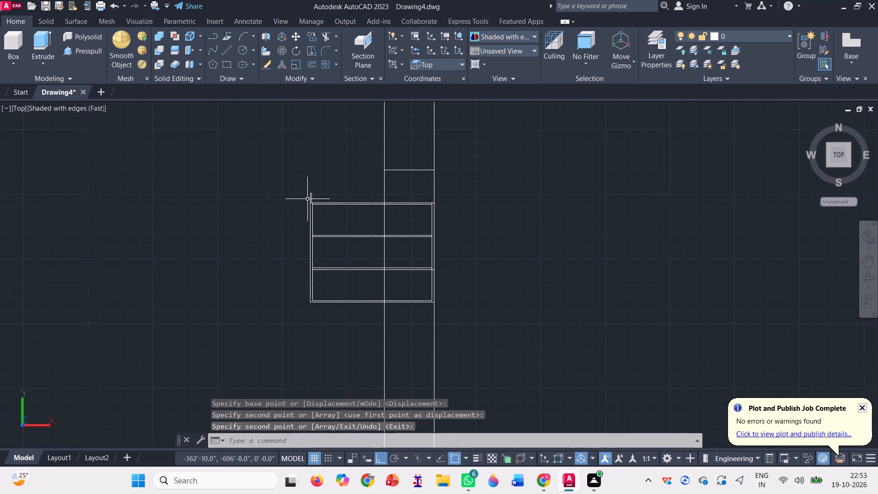
pyautogui.click(224, 50)
pyautogui.scroll(4, 385, 201)
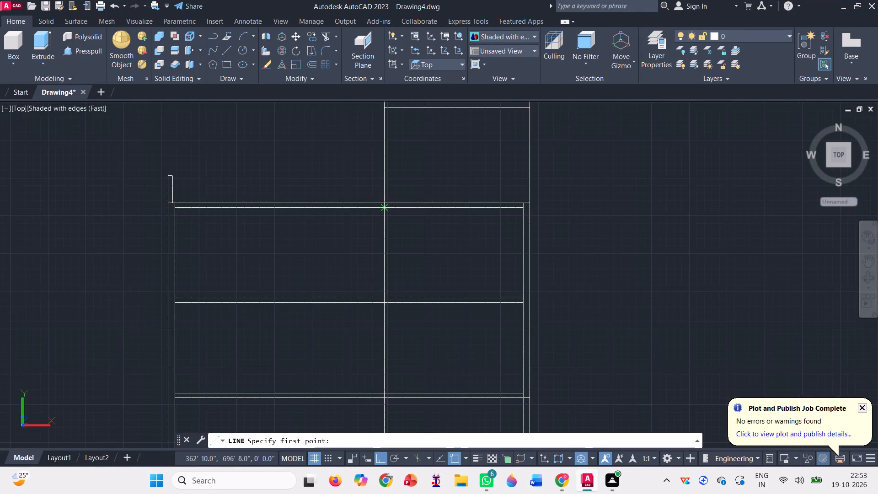
pyautogui.scroll(3, 382, 209)
pyautogui.click(385, 195)
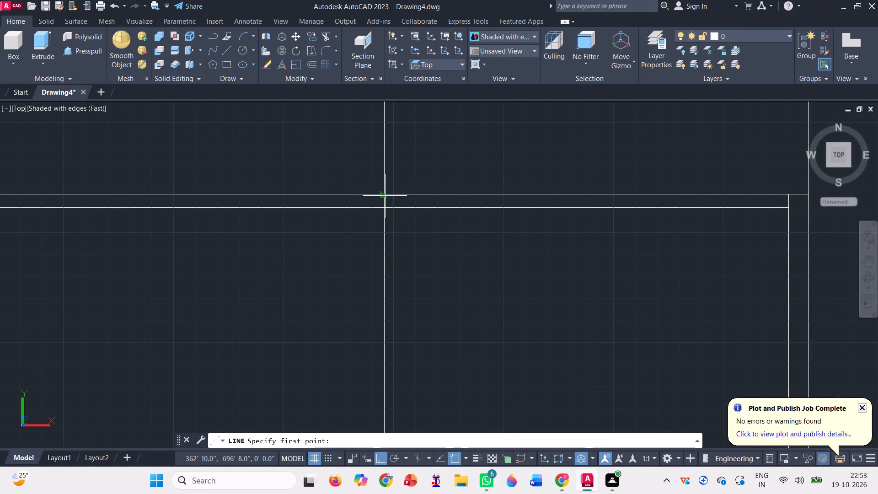
pyautogui.scroll(-2, 396, 180)
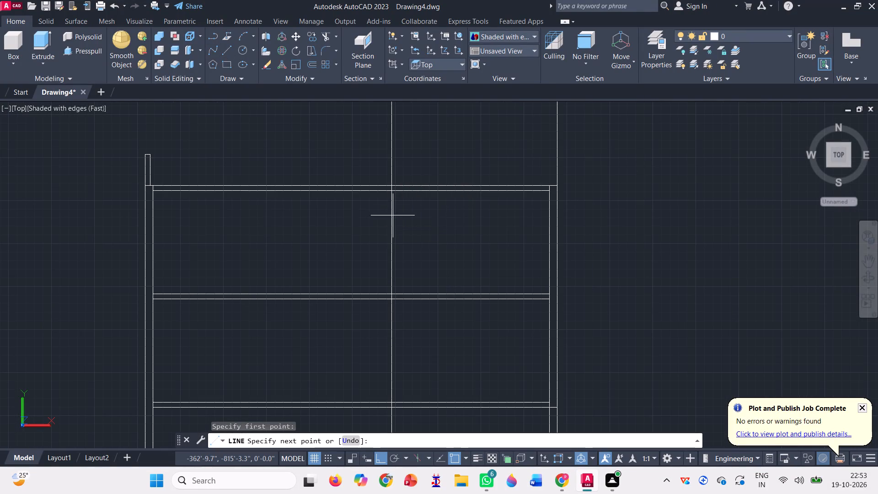
pyautogui.scroll(-1, 387, 156)
pyautogui.scroll(1, 385, 381)
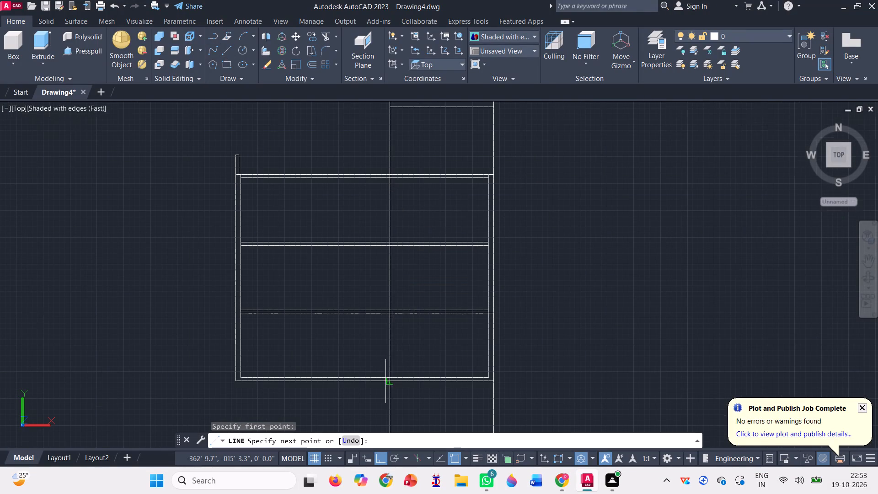
pyautogui.scroll(2, 385, 381)
pyautogui.click(398, 379)
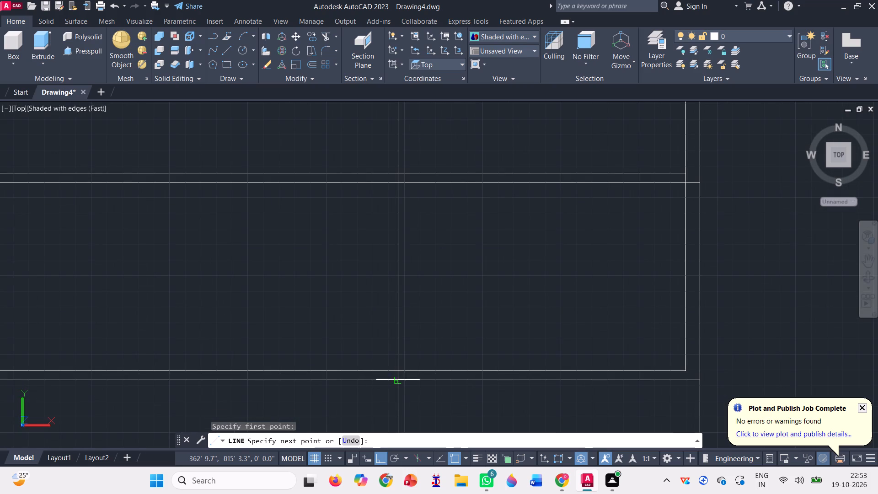
pyautogui.press('space')
# Delete both vertical construction lines between the westernmost plan and the section.
pyautogui.scroll(-1, 400, 363)
pyautogui.scroll(-1, 362, 367)
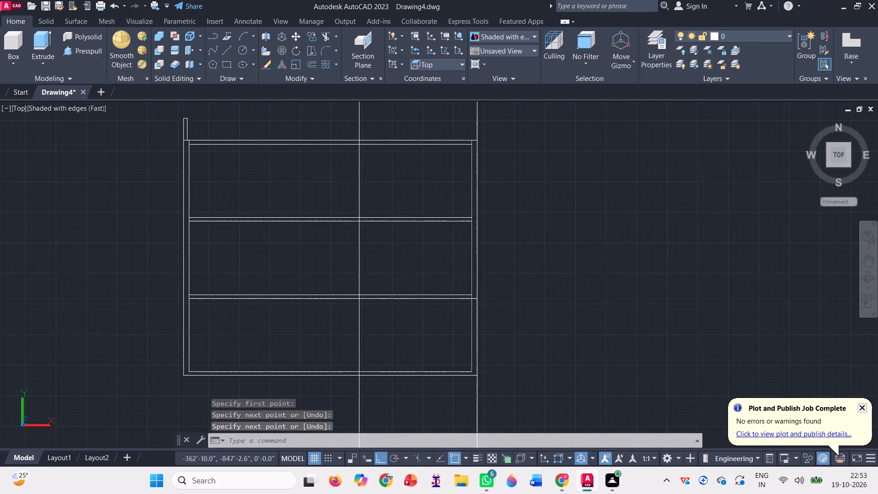
pyautogui.scroll(-3, 360, 366)
pyautogui.click(435, 204)
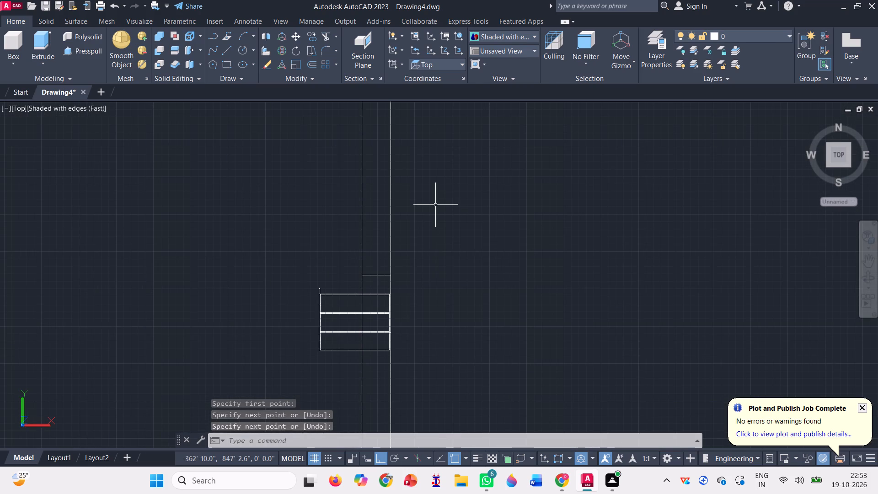
pyautogui.click(315, 173)
pyautogui.press('Delete')
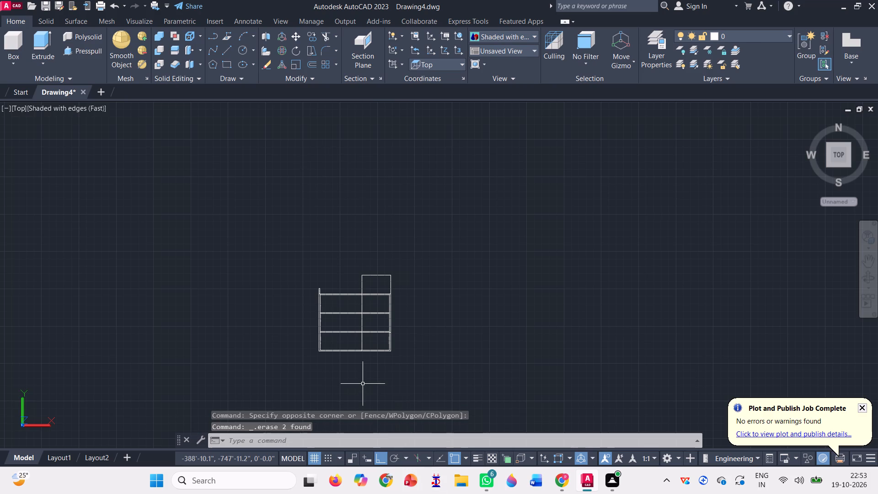
# Draw a horizontal line about 8" above the top storey's floor slab, from the new vertical line to the west wall's inner face.
pyautogui.scroll(2, 363, 383)
pyautogui.click(224, 48)
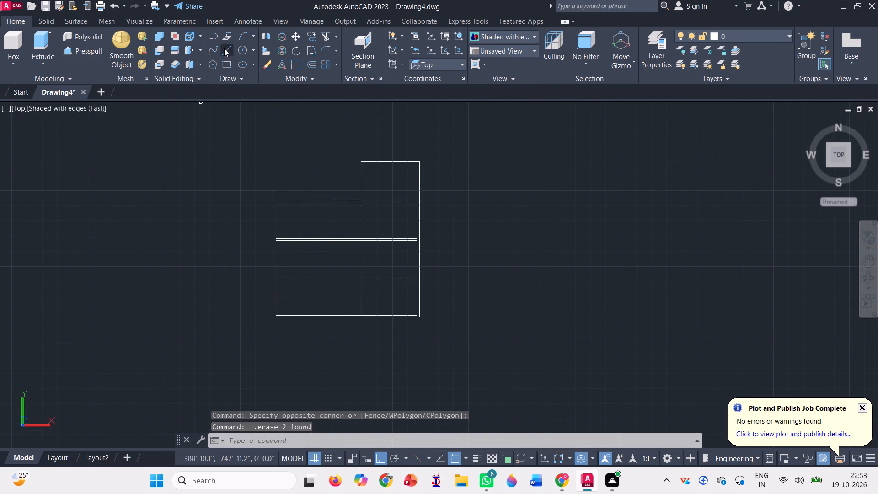
pyautogui.scroll(3, 327, 222)
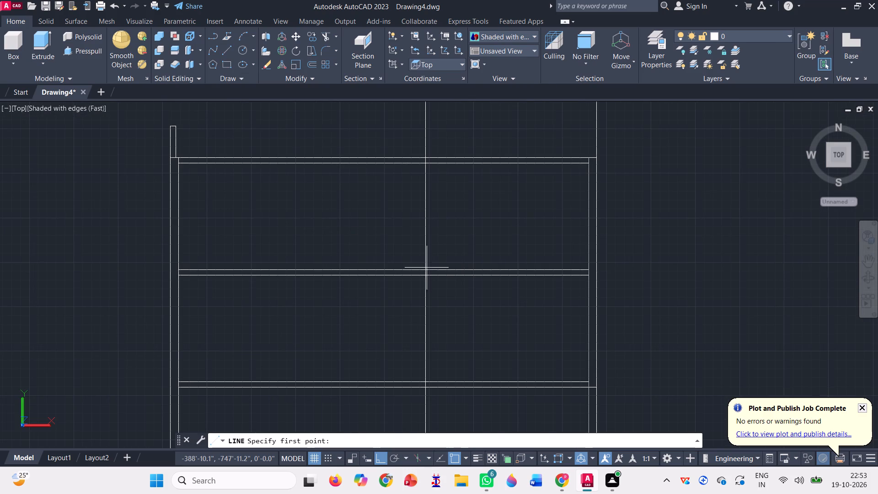
pyautogui.scroll(3, 425, 265)
pyautogui.click(423, 256)
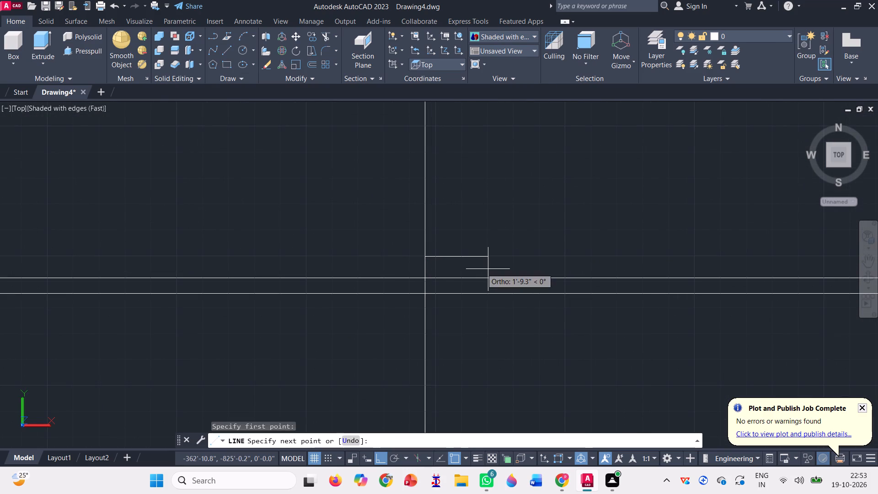
pyautogui.scroll(-2, 488, 268)
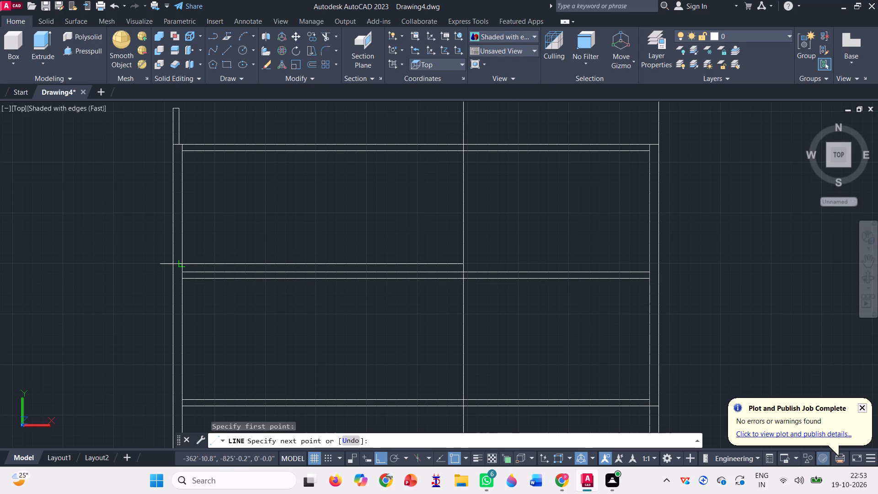
pyautogui.click(183, 263)
pyautogui.press('space')
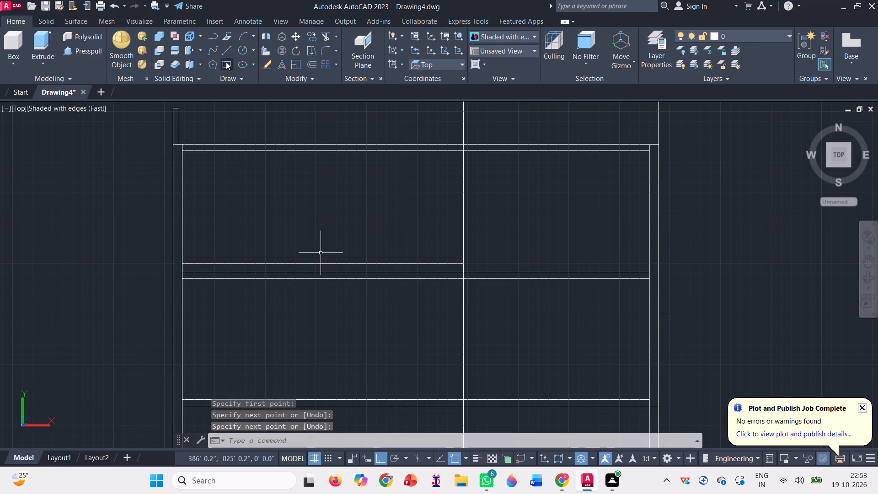
# Draw a rectangle about 23' long and 7" high just above the horizontal line, between the vertical line and the west wall's inner face.
pyautogui.click(226, 62)
pyautogui.scroll(3, 474, 246)
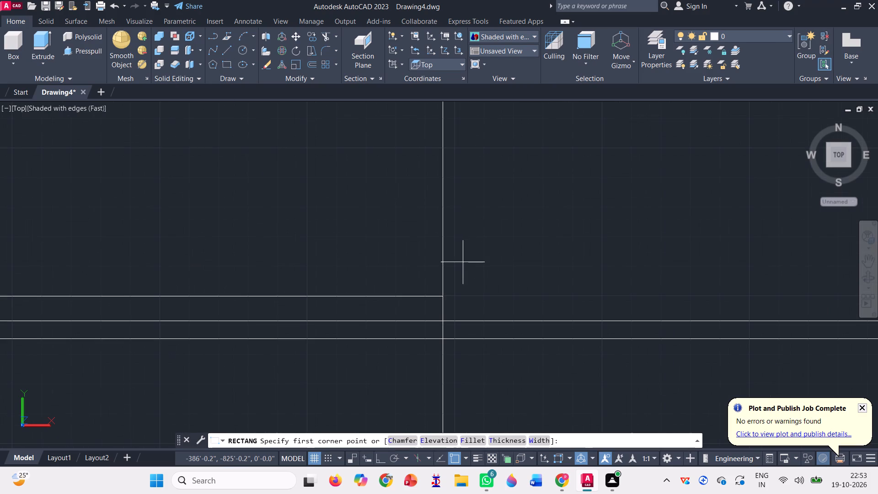
pyautogui.click(442, 279)
pyautogui.scroll(-2, 533, 268)
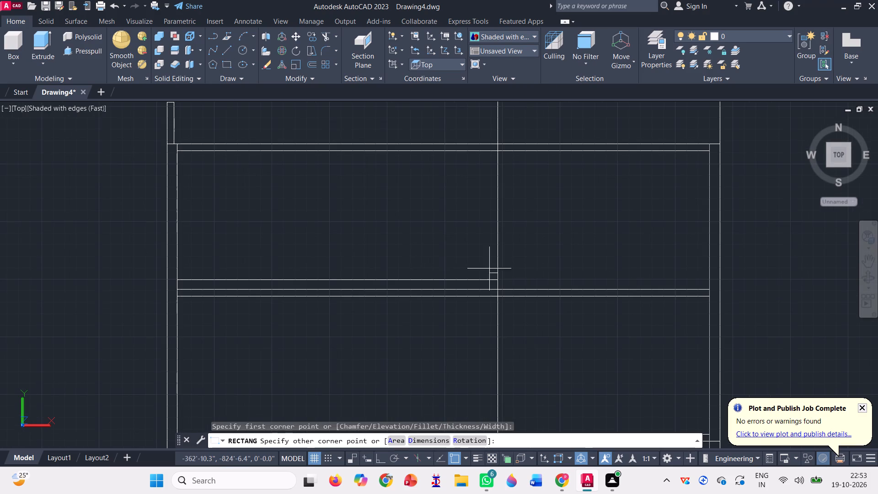
pyautogui.scroll(2, 186, 264)
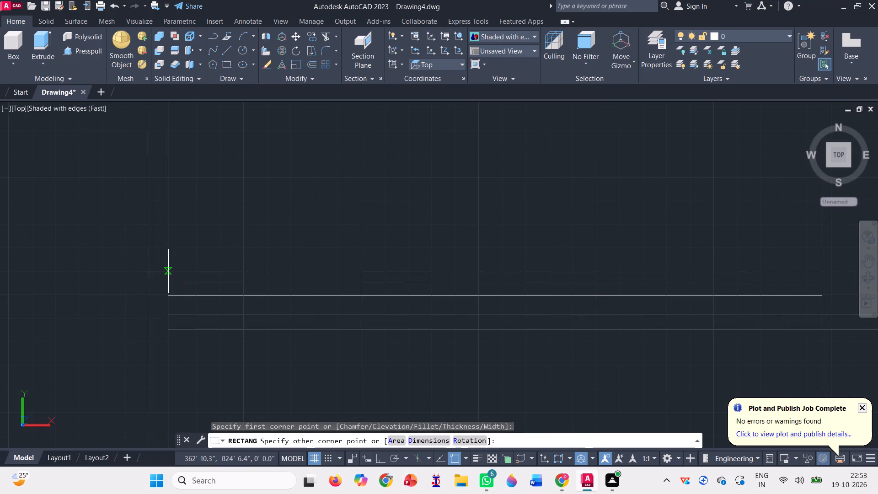
pyautogui.click(166, 265)
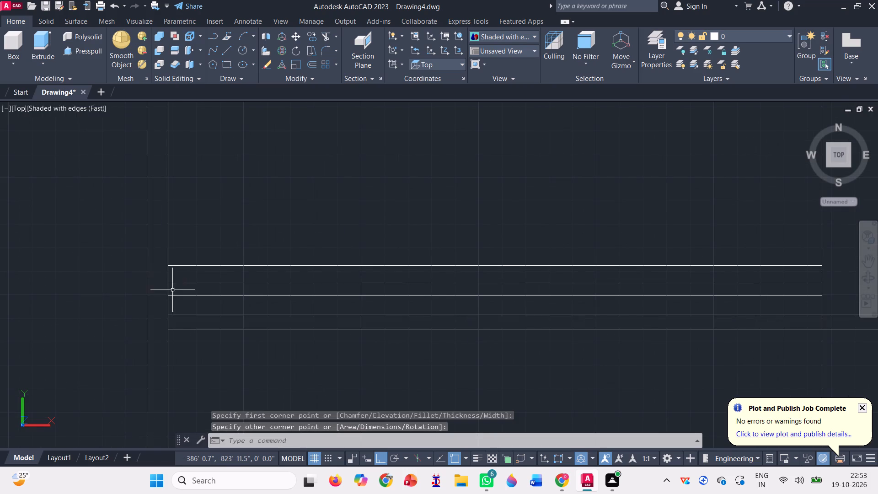
# Copy the long horizontal rectangle about 1' straight up along the vertical line.
pyautogui.scroll(-1, 173, 290)
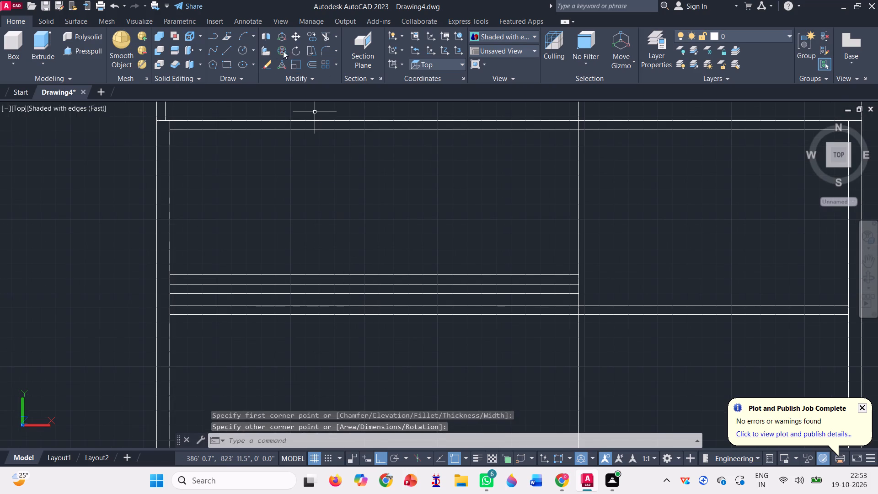
pyautogui.click(314, 35)
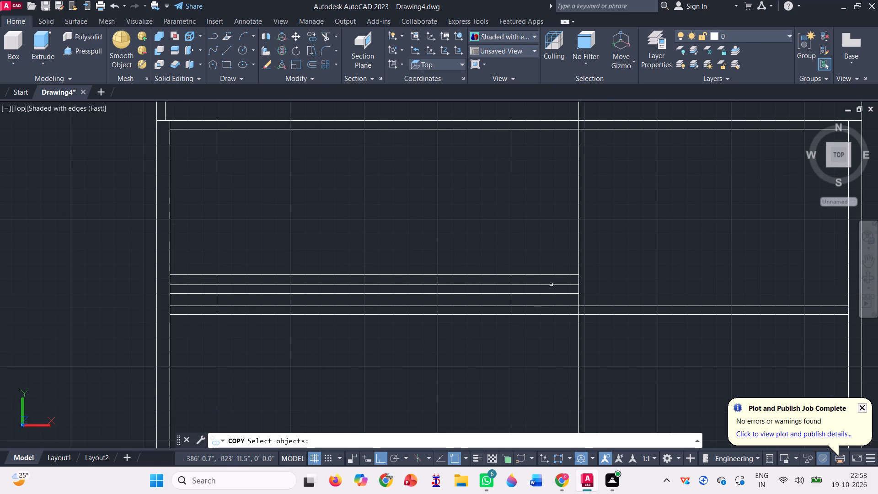
pyautogui.scroll(3, 551, 282)
pyautogui.click(557, 288)
pyautogui.press('space')
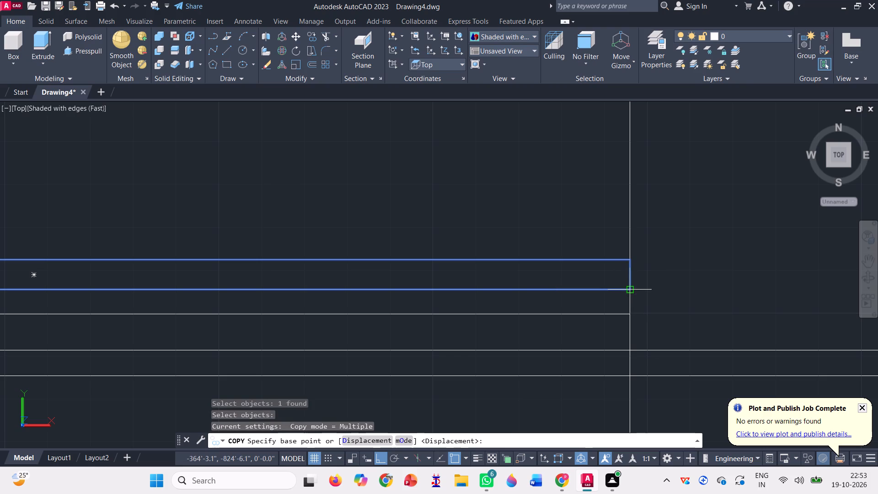
pyautogui.click(632, 287)
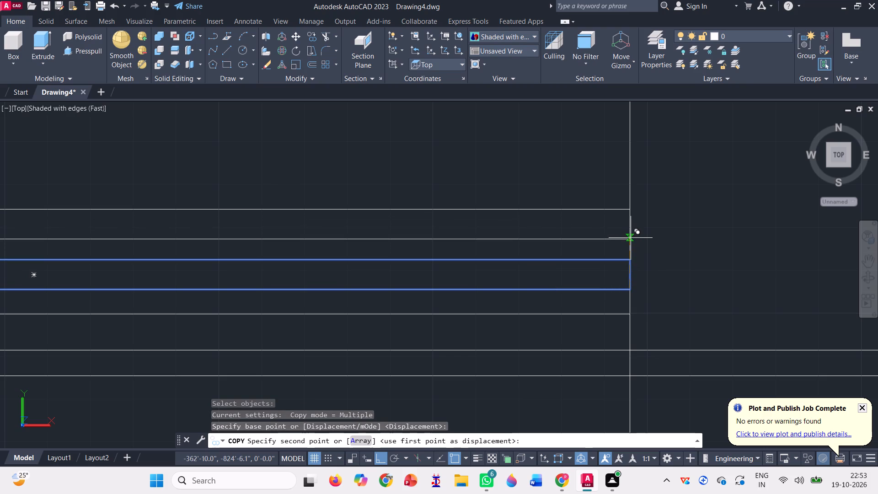
pyautogui.click(630, 237)
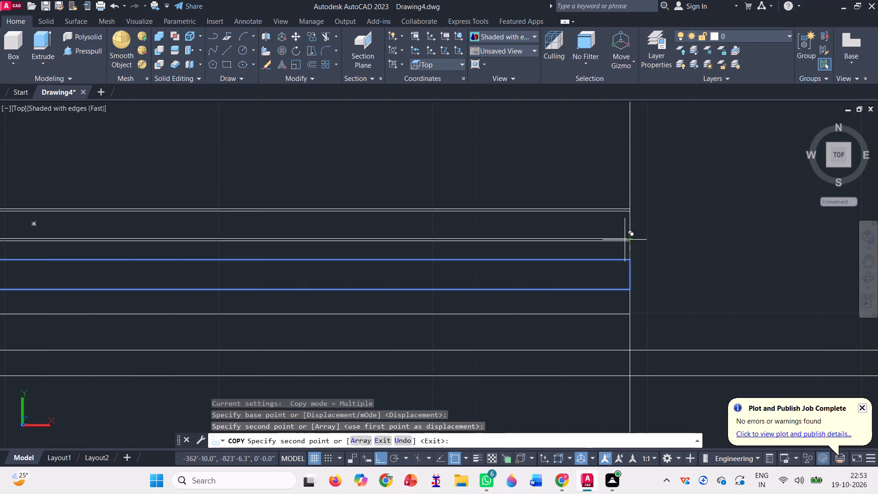
pyautogui.scroll(-3, 611, 229)
pyautogui.press('Escape')
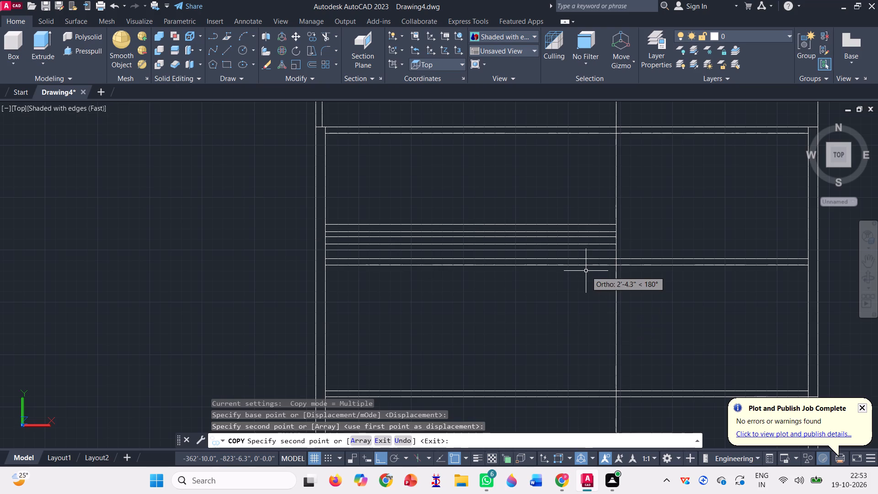
# Copy the horizontal line and both long rectangles from the top storey down to the same position above the middle storey's floor slab.
pyautogui.click(312, 36)
pyautogui.scroll(2, 426, 242)
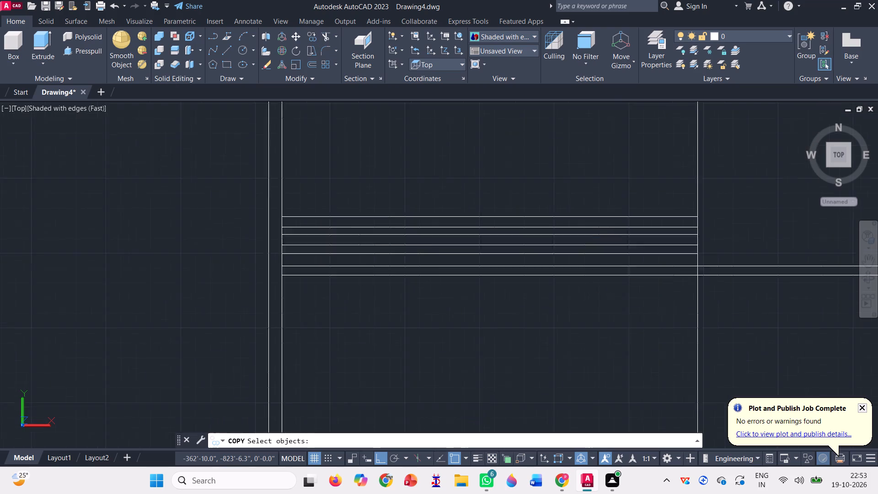
pyautogui.scroll(1, 426, 242)
pyautogui.click(447, 263)
pyautogui.click(385, 167)
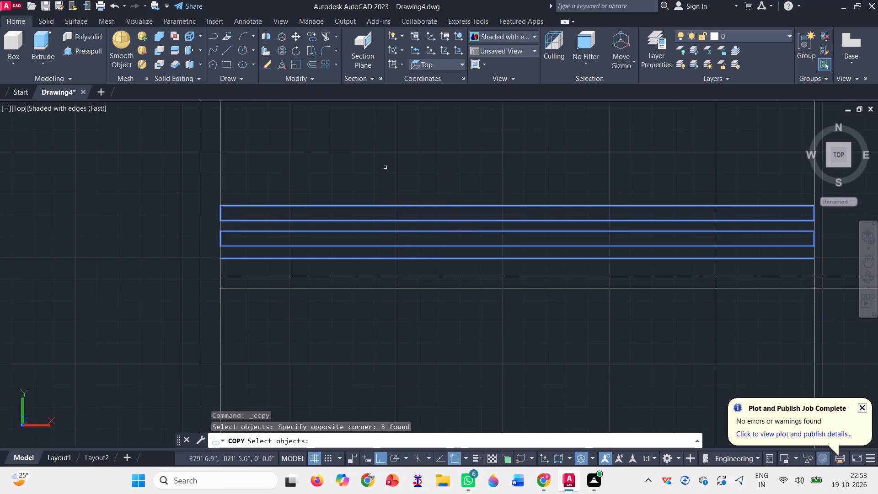
pyautogui.scroll(-1, 268, 238)
pyautogui.press('space')
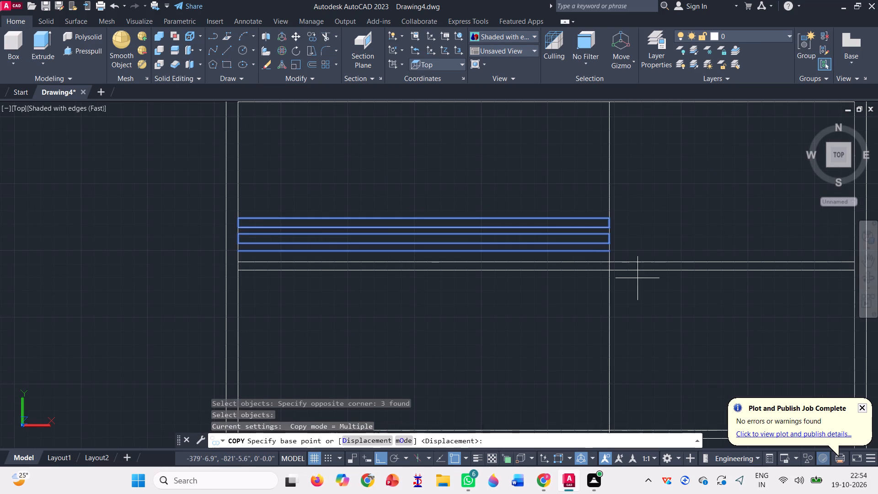
pyautogui.click(609, 260)
pyautogui.scroll(-2, 592, 196)
pyautogui.scroll(3, 606, 300)
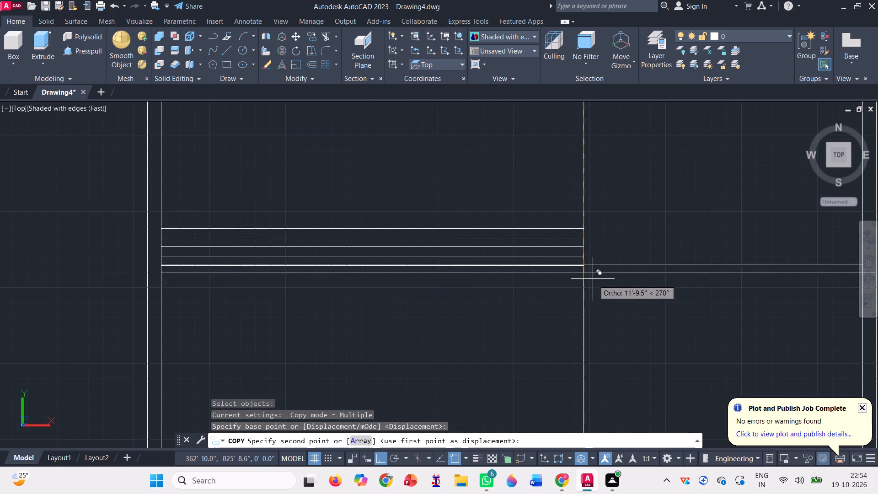
pyautogui.scroll(3, 585, 266)
pyautogui.click(585, 266)
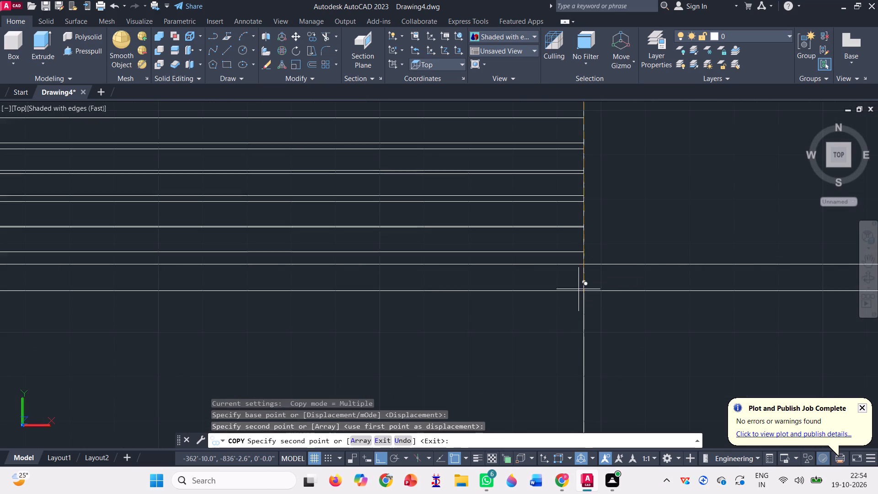
pyautogui.scroll(-3, 591, 270)
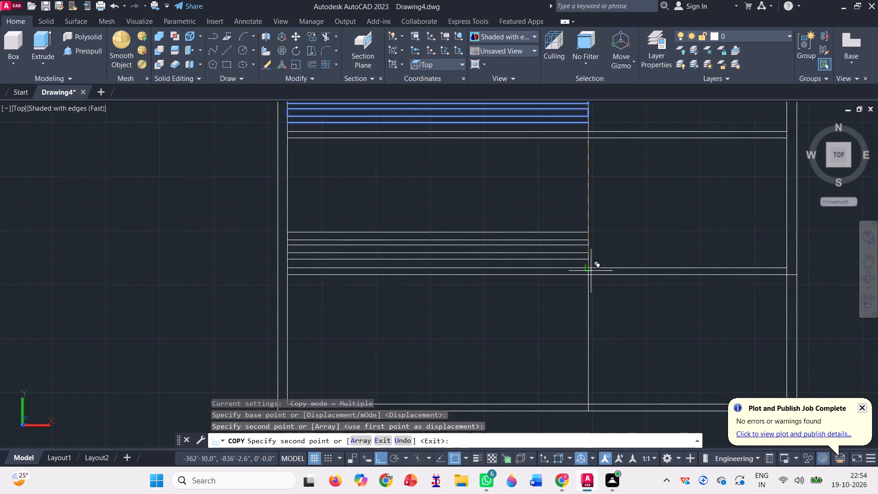
pyautogui.press('Escape')
# Draw a door outline 7' high and 5' wide on the top storey's floor slab, just west of the long vertical line.
pyautogui.scroll(-3, 391, 284)
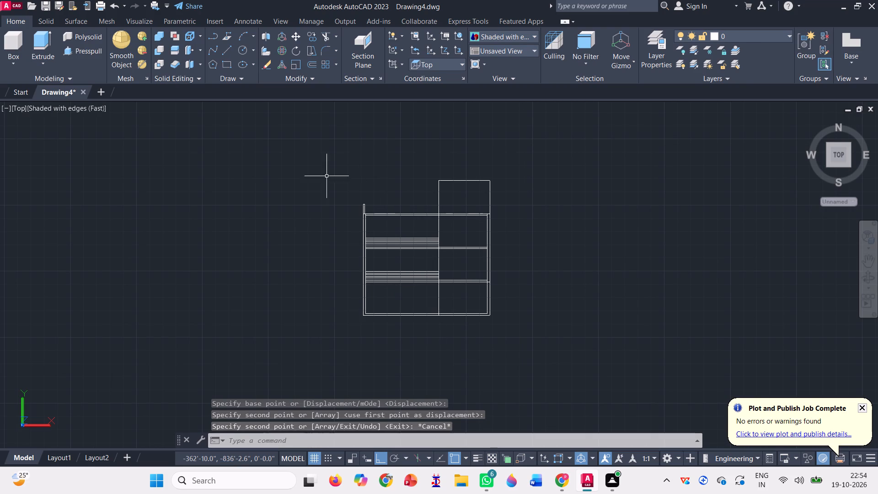
pyautogui.click(227, 51)
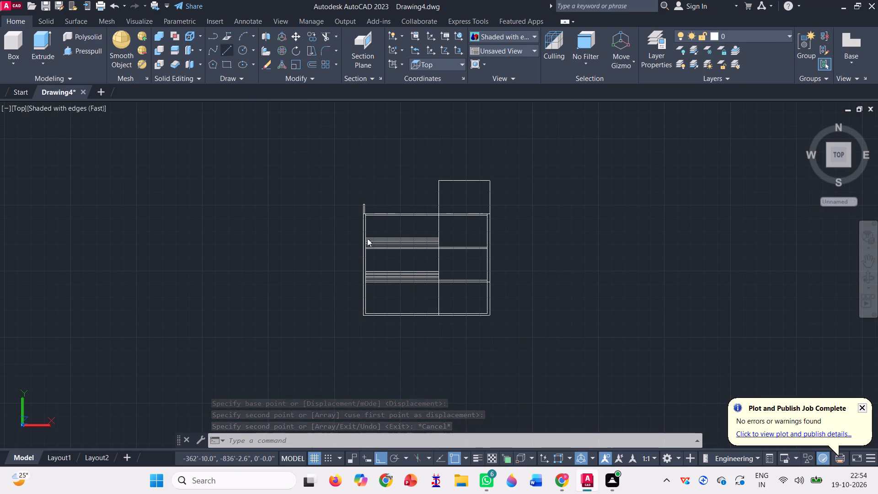
pyautogui.scroll(6, 420, 244)
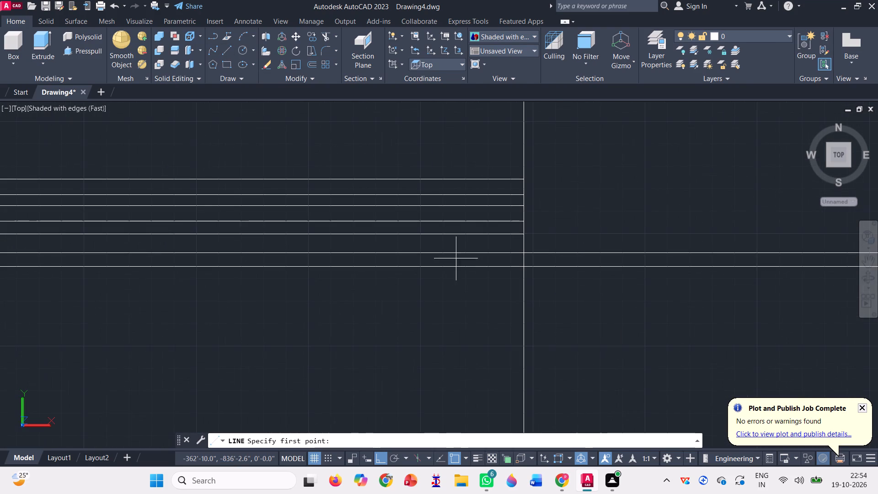
pyautogui.click(480, 251)
pyautogui.scroll(-2, 476, 337)
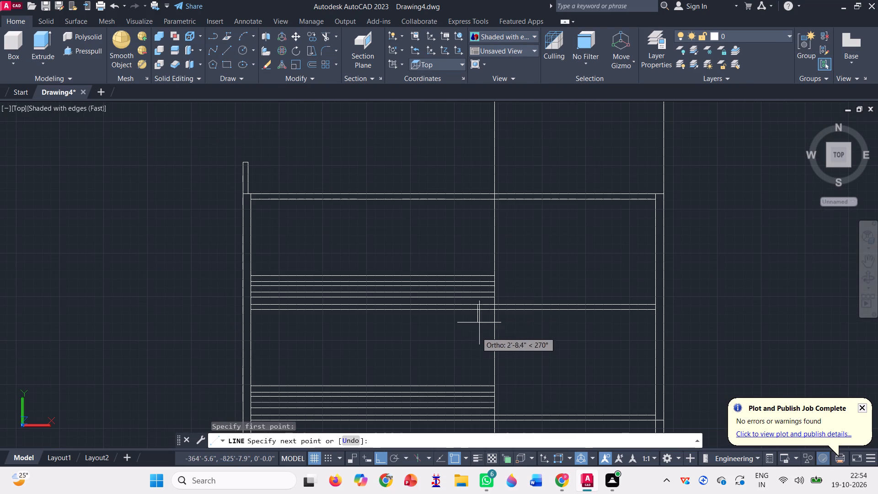
pyautogui.write("7'")
pyautogui.press('Return')
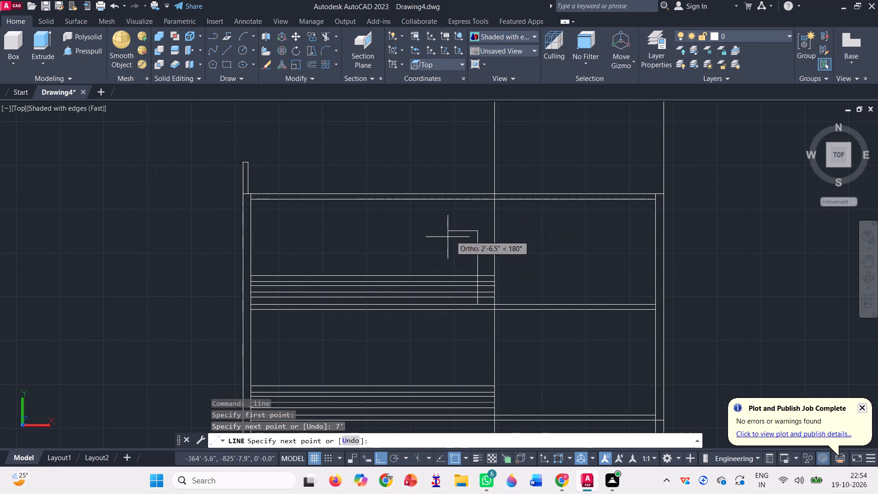
pyautogui.write("5'")
pyautogui.press('Return')
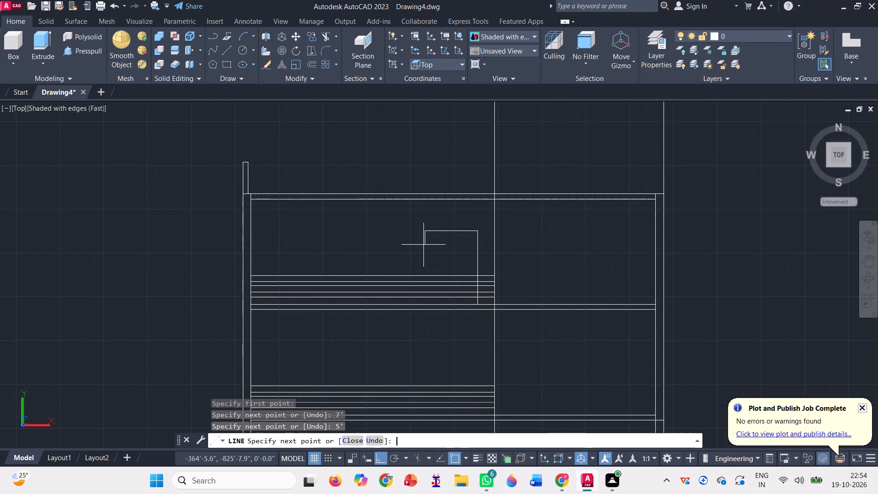
pyautogui.scroll(3, 400, 297)
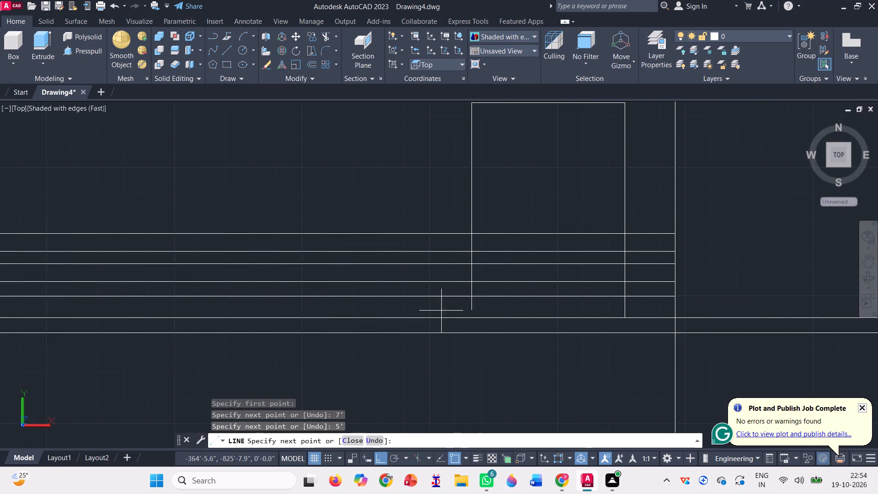
pyautogui.click(472, 316)
pyautogui.scroll(-1, 432, 357)
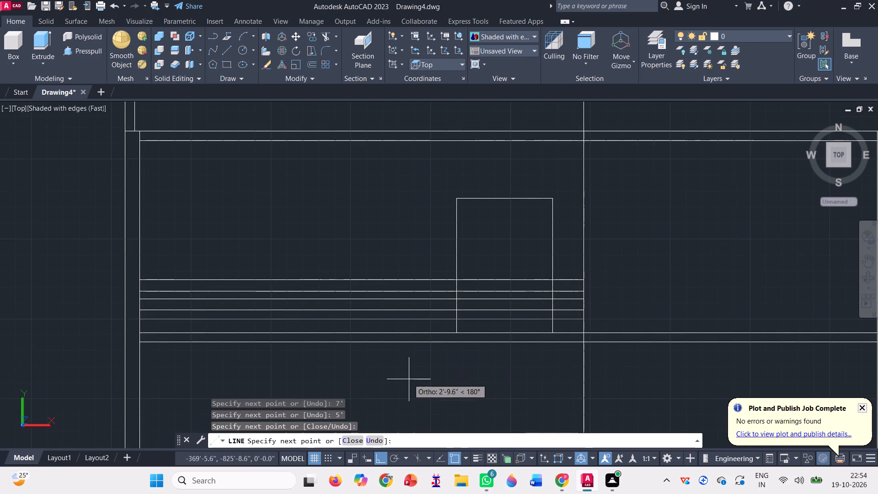
pyautogui.press('space')
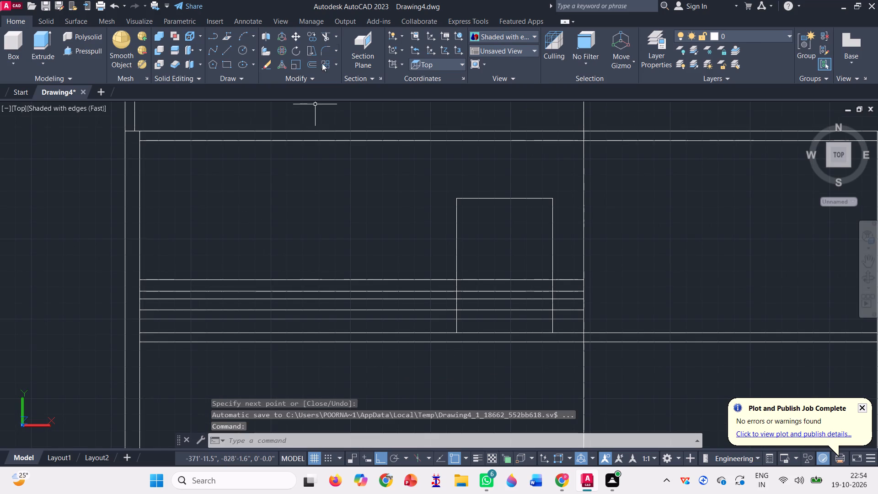
# Copy the top storey's door outline straight down onto the floor slabs of the middle and ground storeys.
pyautogui.click(308, 35)
pyautogui.click(563, 243)
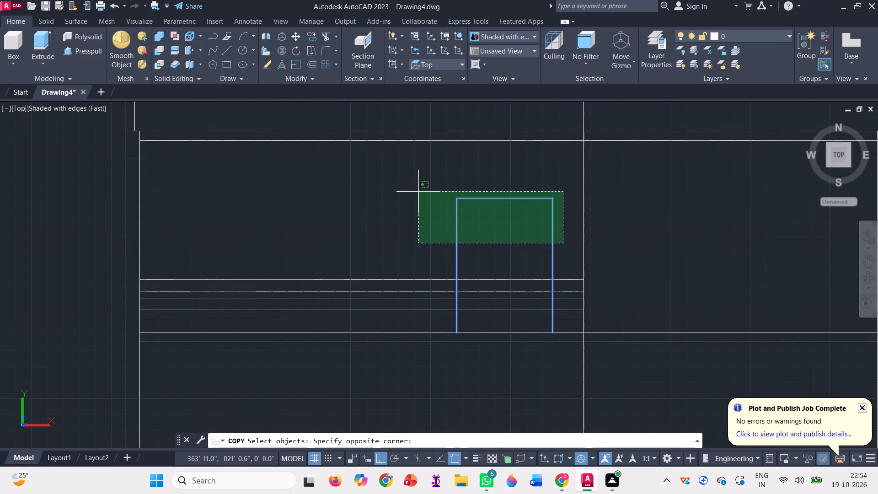
pyautogui.click(416, 187)
pyautogui.press('space')
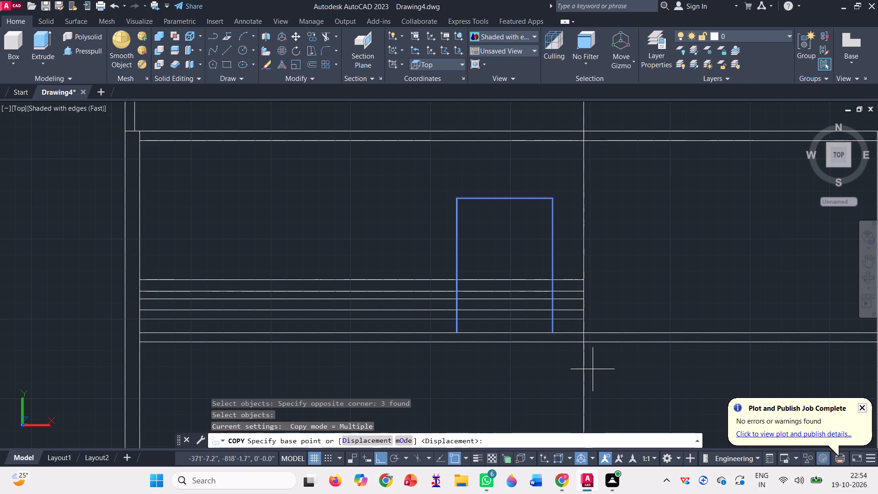
pyautogui.scroll(2, 554, 330)
pyautogui.click(555, 334)
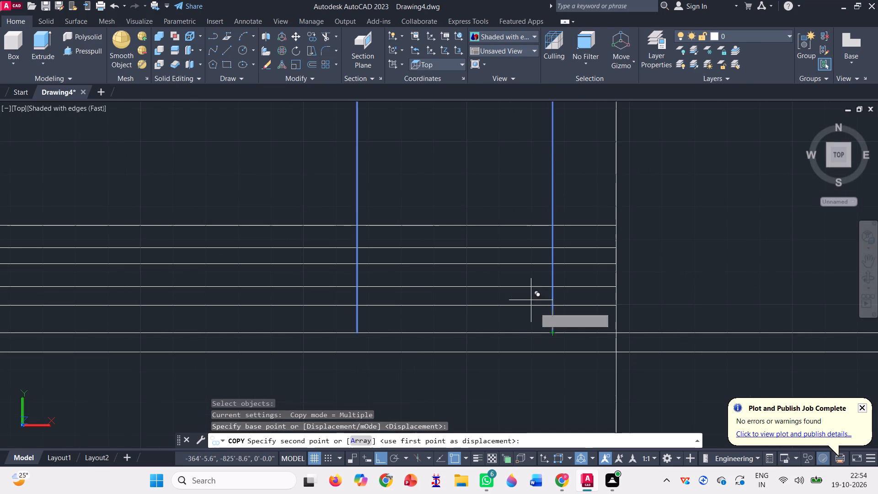
pyautogui.scroll(-3, 535, 279)
pyautogui.scroll(3, 537, 406)
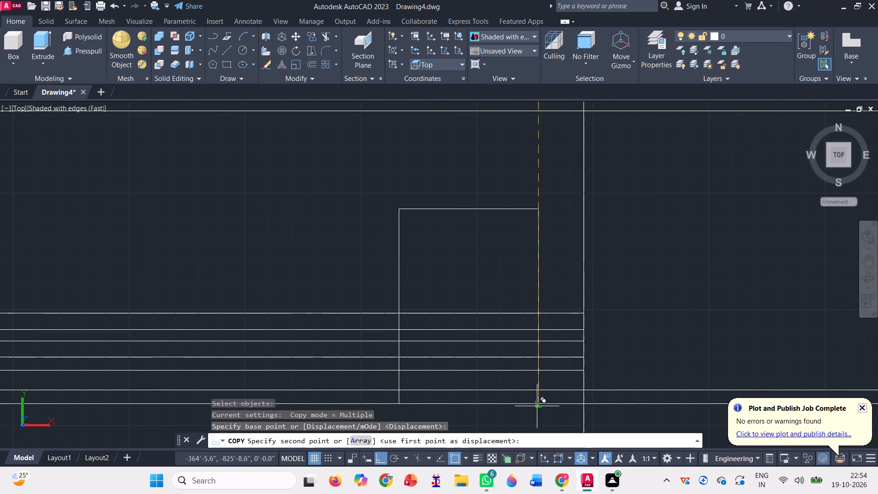
pyautogui.click(537, 390)
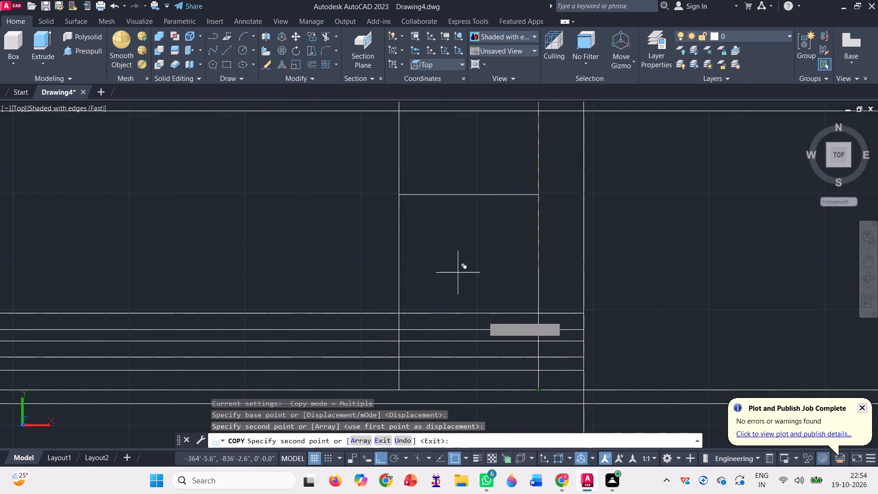
pyautogui.scroll(-3, 458, 264)
pyautogui.scroll(3, 477, 363)
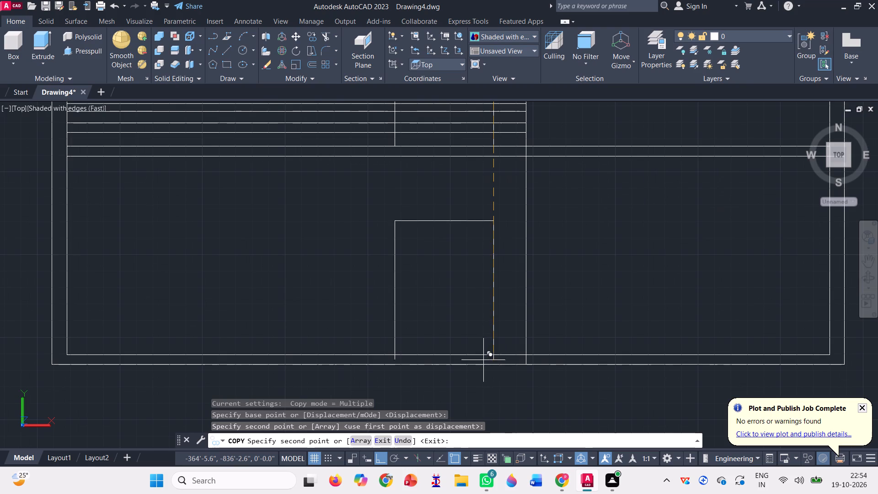
pyautogui.click(495, 351)
pyautogui.press('space')
pyautogui.scroll(-3, 484, 371)
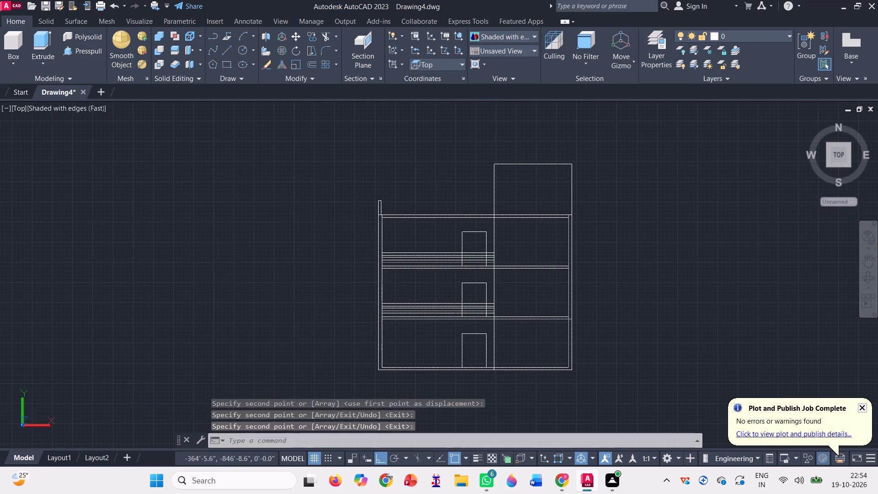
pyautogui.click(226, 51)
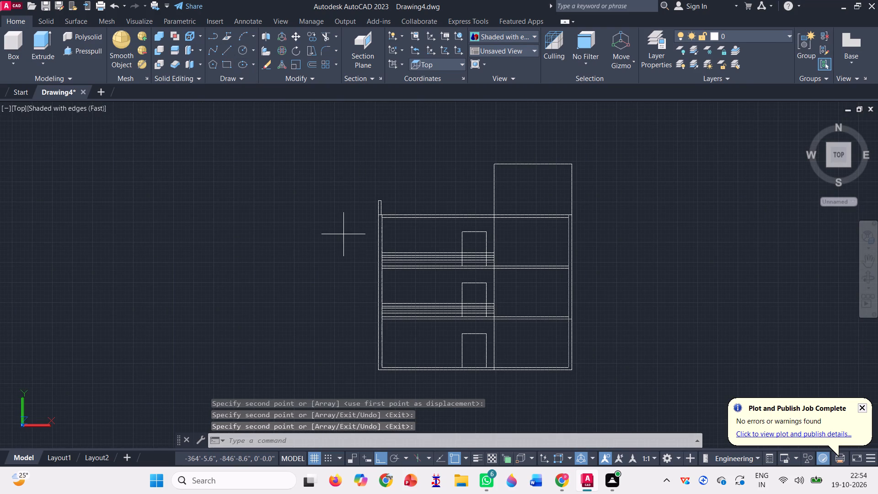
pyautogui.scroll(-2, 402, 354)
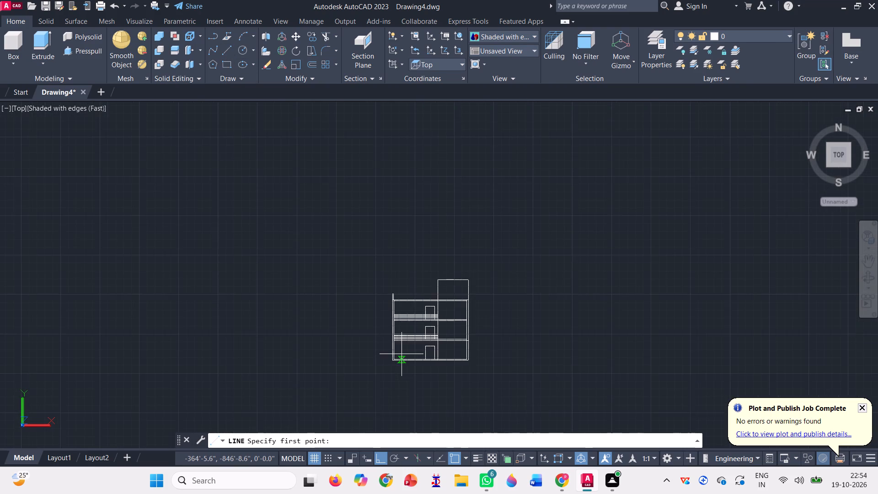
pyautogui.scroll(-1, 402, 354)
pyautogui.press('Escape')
# Draw a vertical construction line through the west edge of the opening in the wall north of the westernmost plan's staircase.
pyautogui.scroll(3, 428, 171)
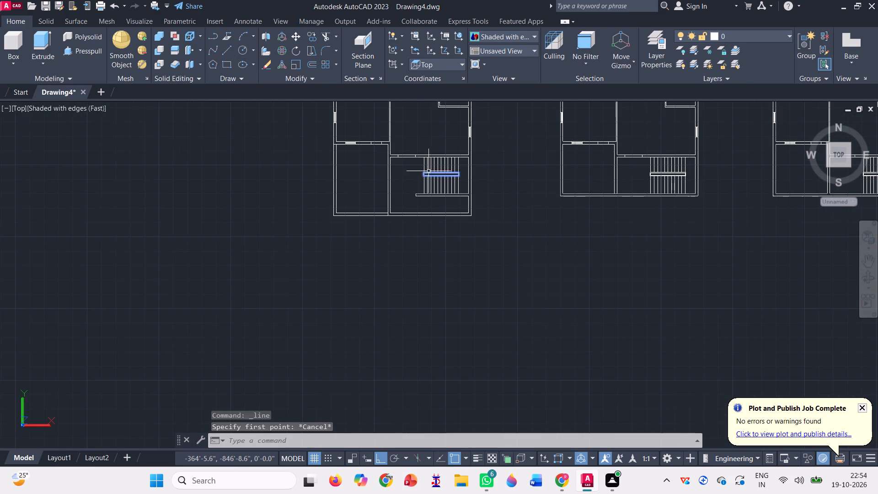
pyautogui.press('x')
pyautogui.press('l')
pyautogui.press('Return')
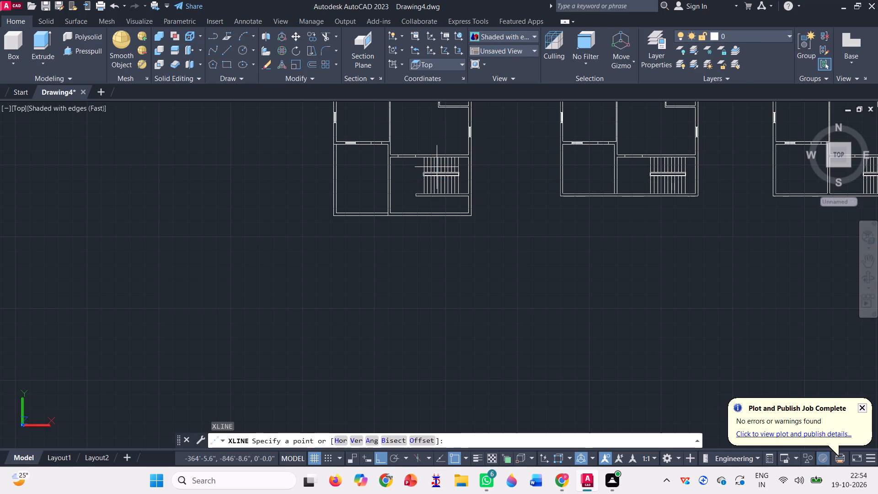
pyautogui.scroll(3, 415, 160)
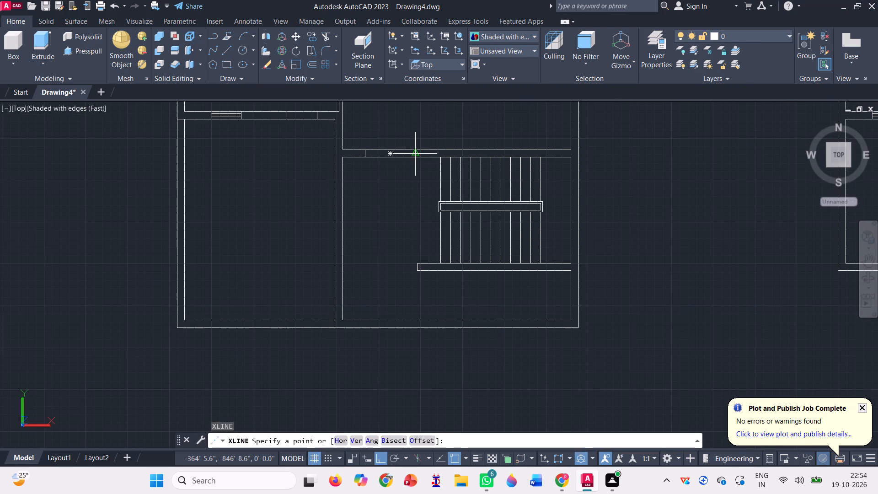
pyautogui.click(366, 154)
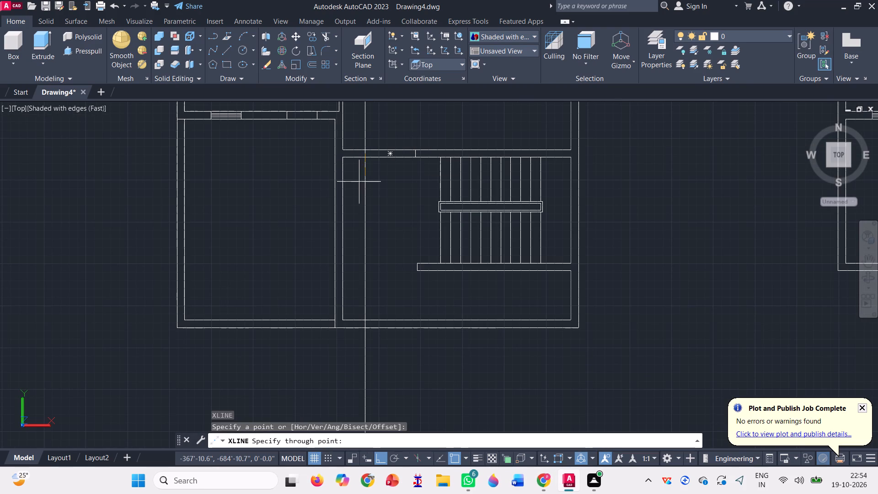
pyautogui.click(354, 272)
pyautogui.press('space')
pyautogui.press('l')
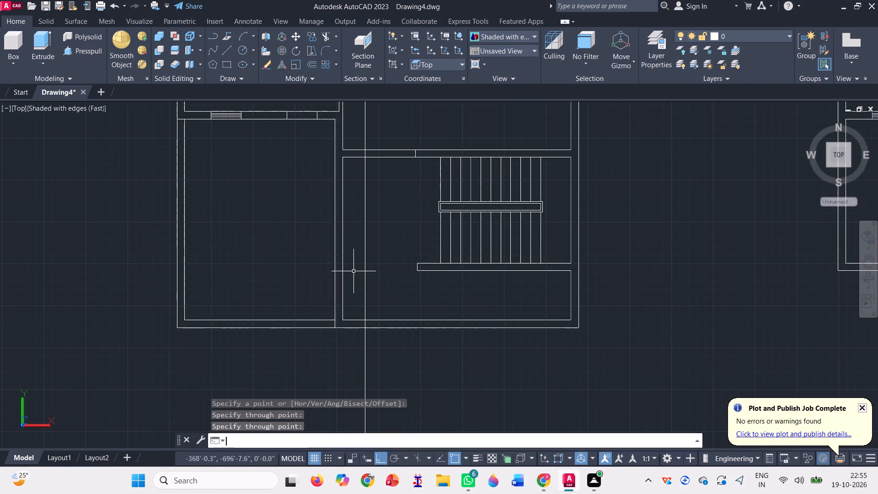
pyautogui.press('BackSpace')
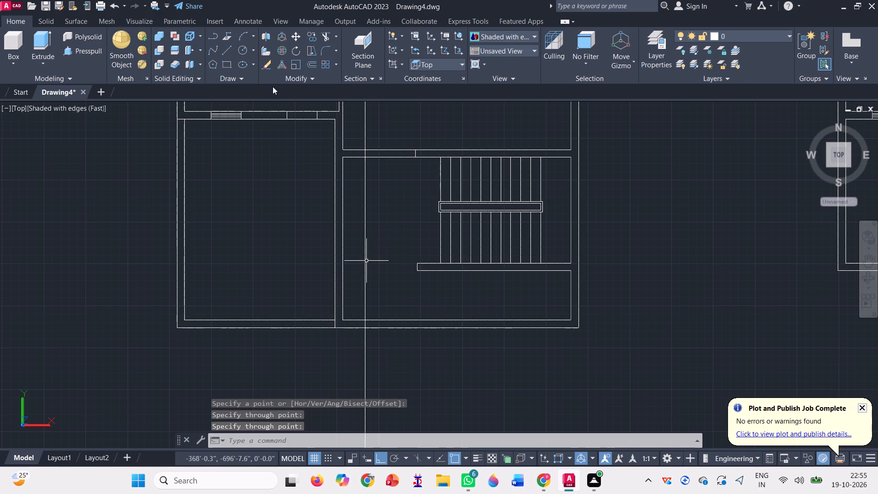
# Copy the vertical construction line to both edges of the door opening in the wall north of the westernmost plan's southwest room.
pyautogui.click(314, 39)
pyautogui.click(373, 195)
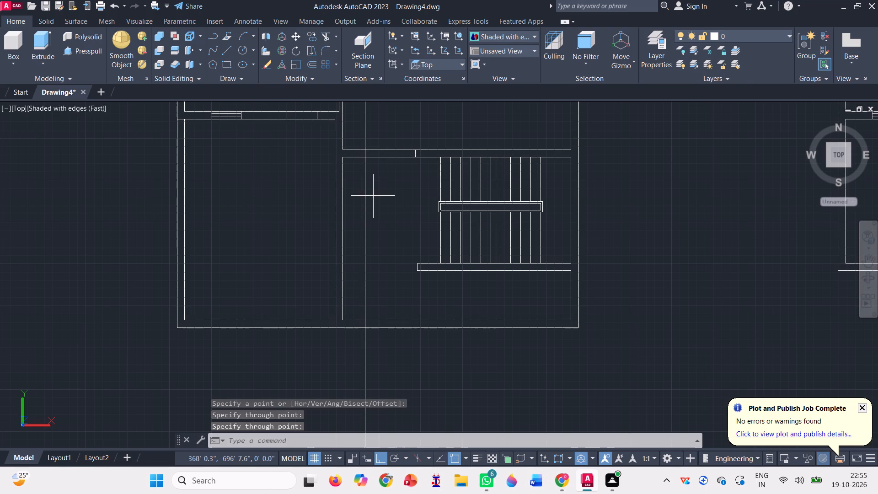
pyautogui.click(356, 191)
pyautogui.press('space')
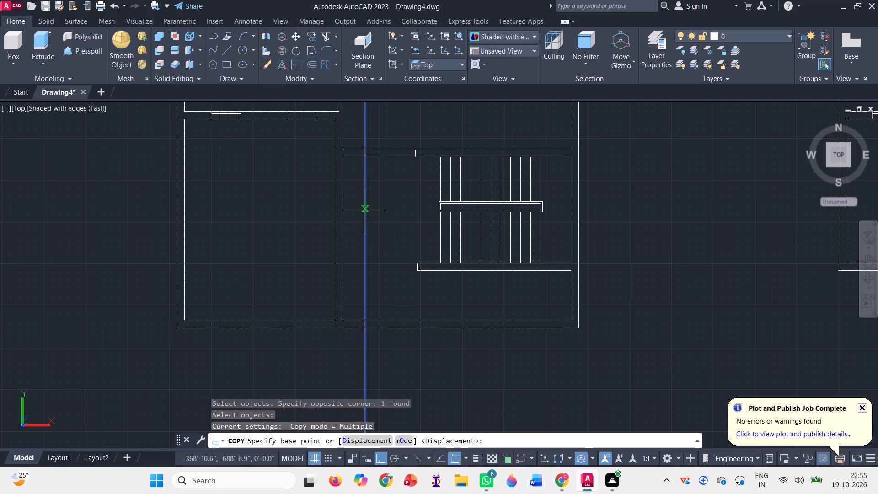
pyautogui.click(365, 210)
pyautogui.scroll(-1, 395, 249)
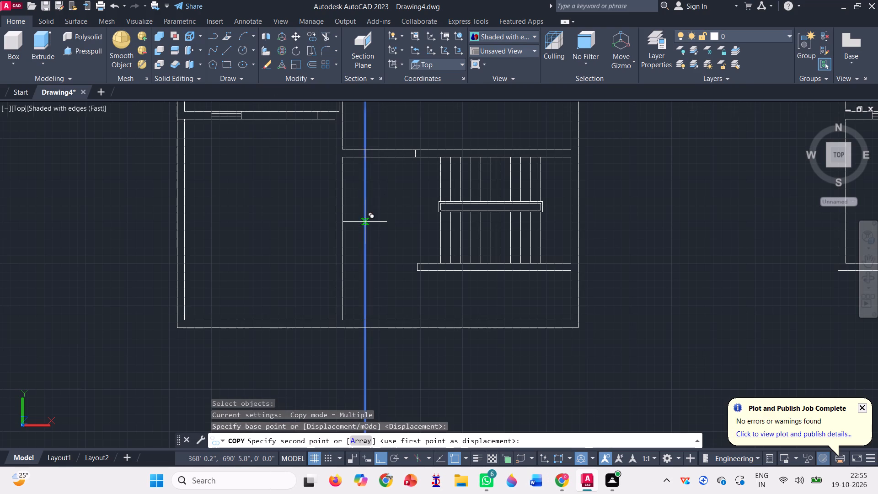
pyautogui.scroll(3, 322, 139)
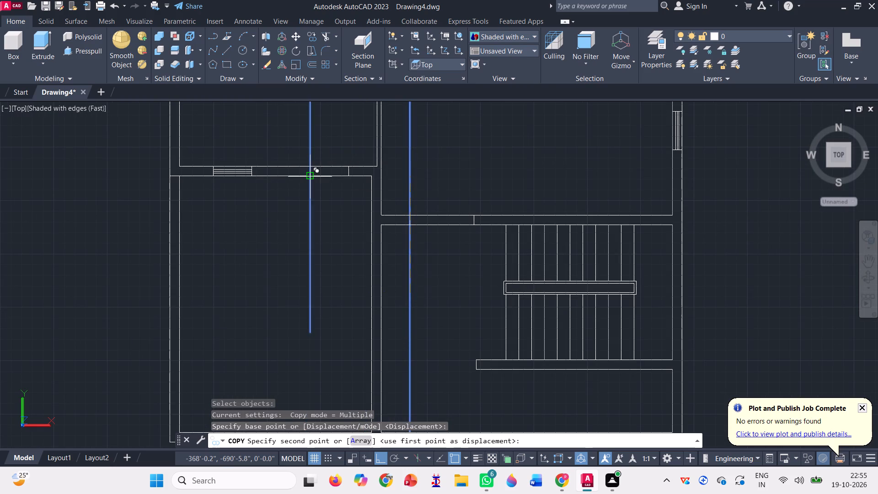
pyautogui.click(310, 176)
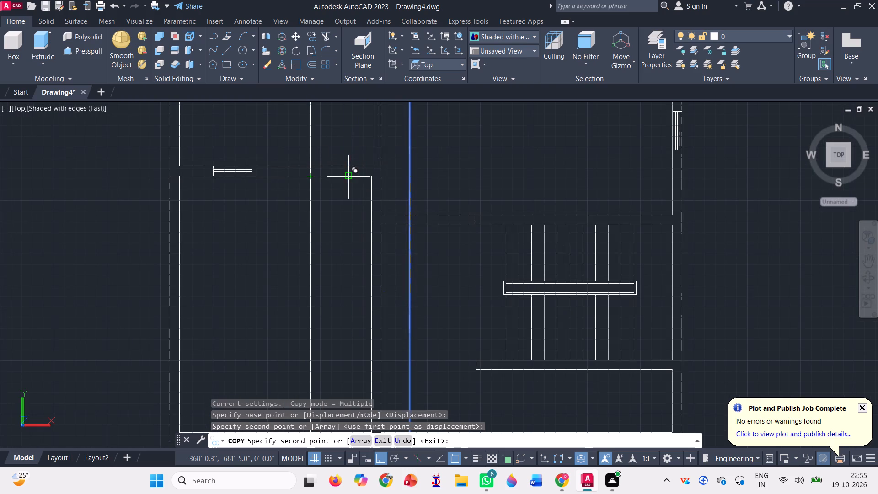
pyautogui.click(349, 174)
# Copy the same construction line to both edges of the window in the wall north of the westernmost plan's southwest room.
pyautogui.scroll(-3, 338, 168)
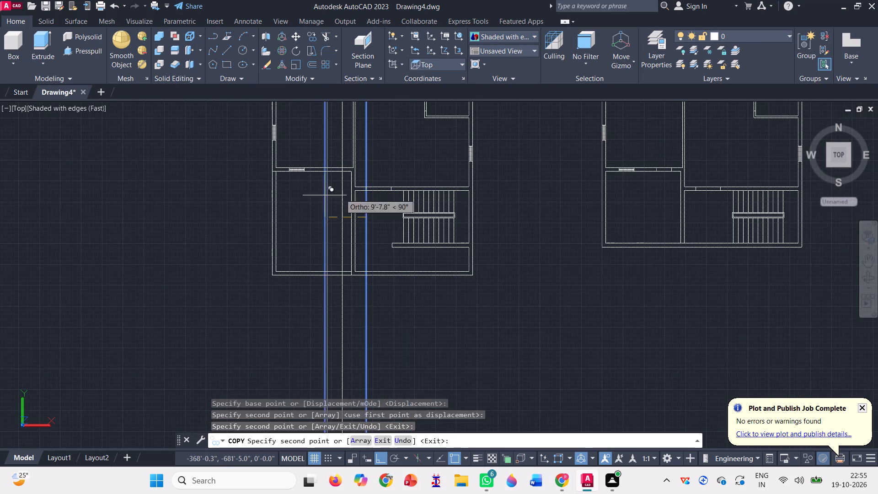
pyautogui.scroll(3, 290, 169)
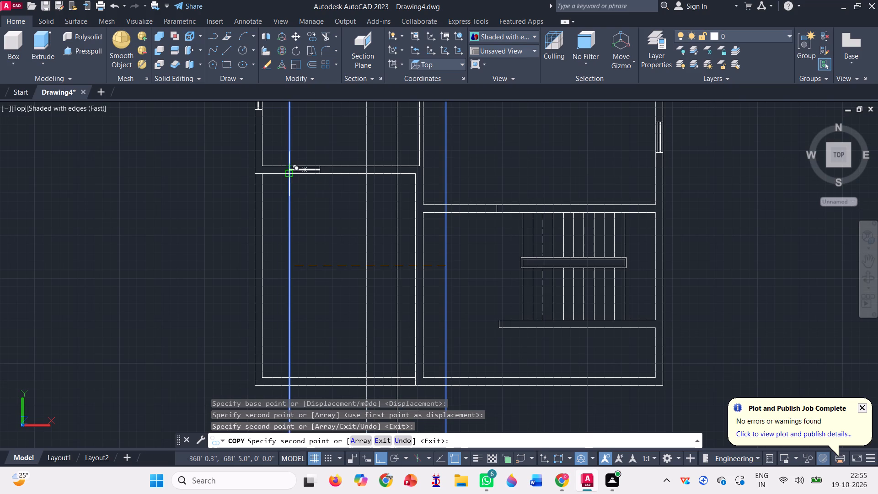
pyautogui.click(288, 173)
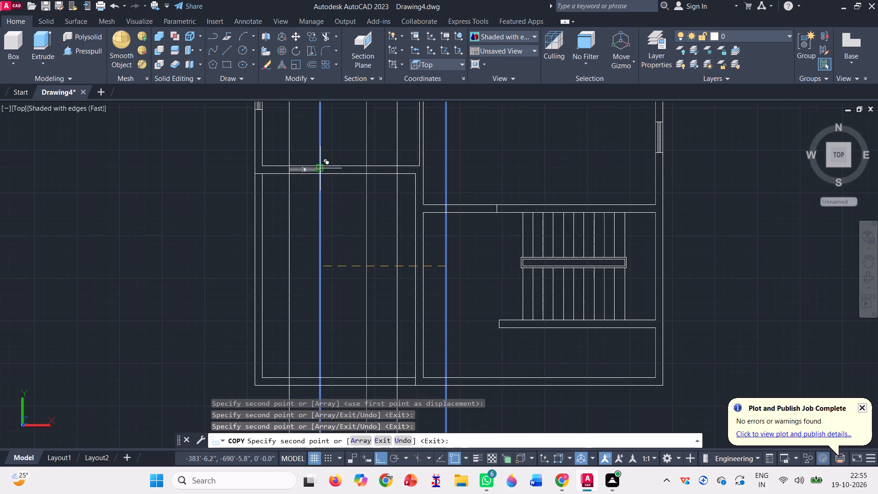
pyautogui.scroll(3, 321, 172)
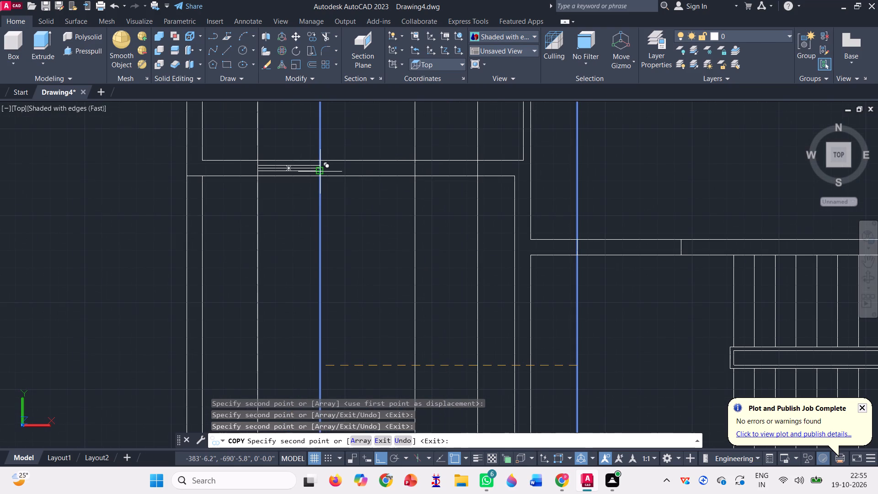
pyautogui.click(321, 176)
pyautogui.scroll(-7, 318, 176)
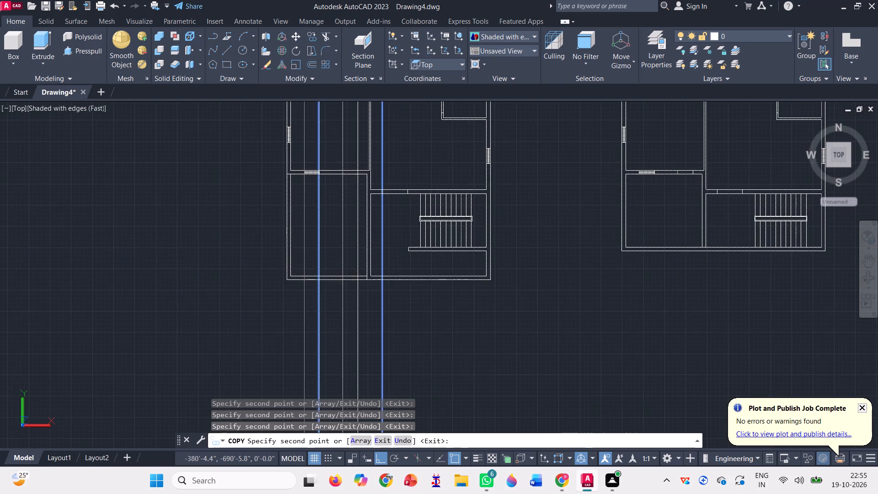
pyautogui.scroll(-3, 324, 162)
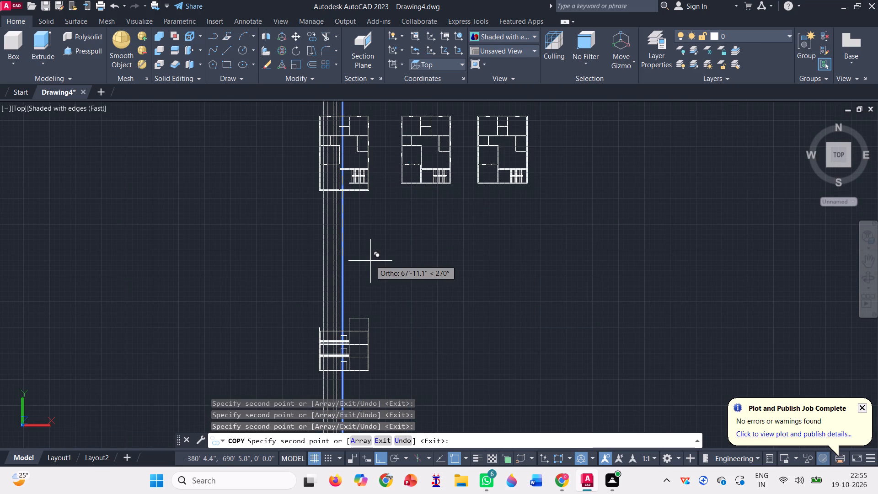
pyautogui.press('Escape')
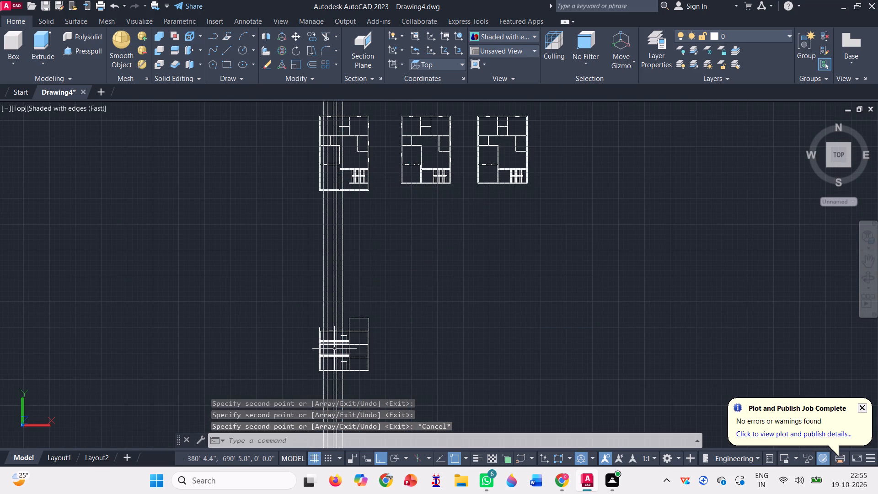
# Move the door outlines on all three storeys east so their west edges align with the easternmost projected construction line.
pyautogui.scroll(3, 345, 374)
pyautogui.scroll(3, 361, 262)
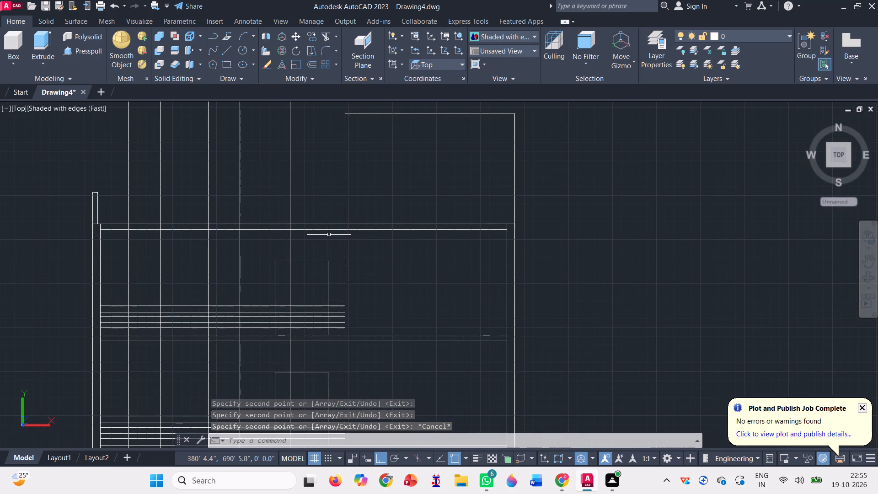
pyautogui.scroll(-2, 328, 219)
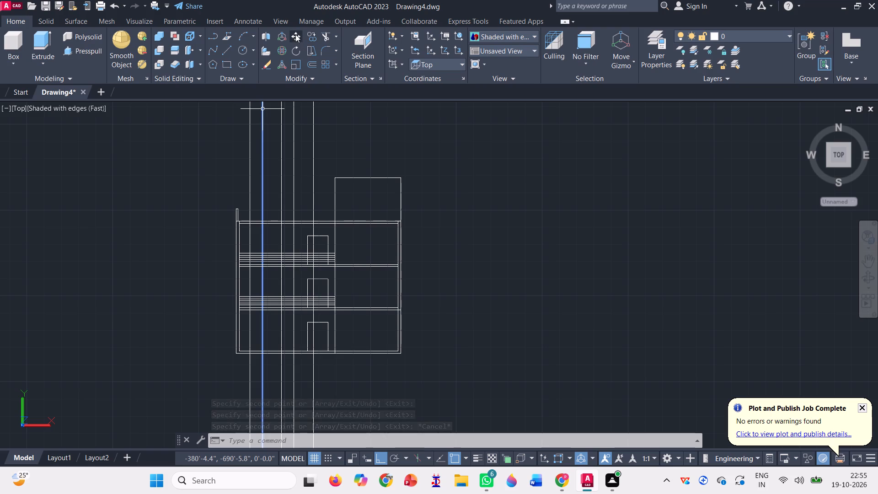
pyautogui.click(295, 34)
pyautogui.scroll(3, 323, 231)
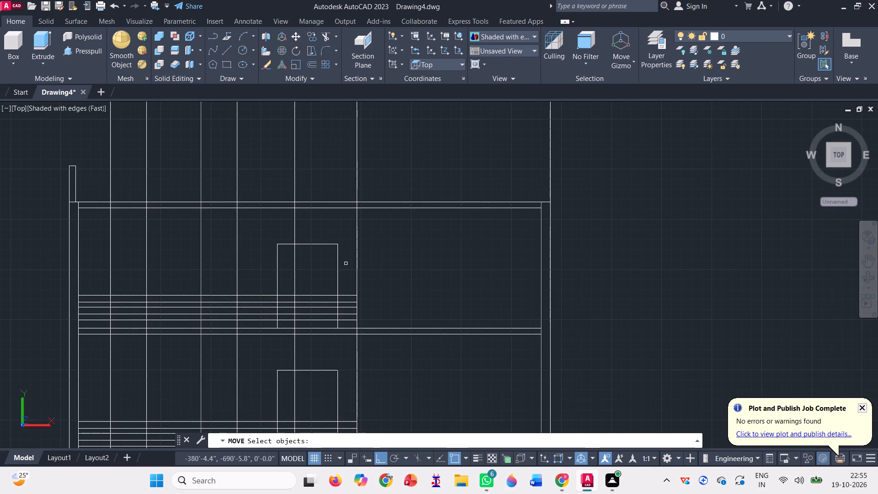
pyautogui.click(346, 263)
pyautogui.click(320, 220)
pyautogui.click(285, 261)
pyautogui.click(267, 249)
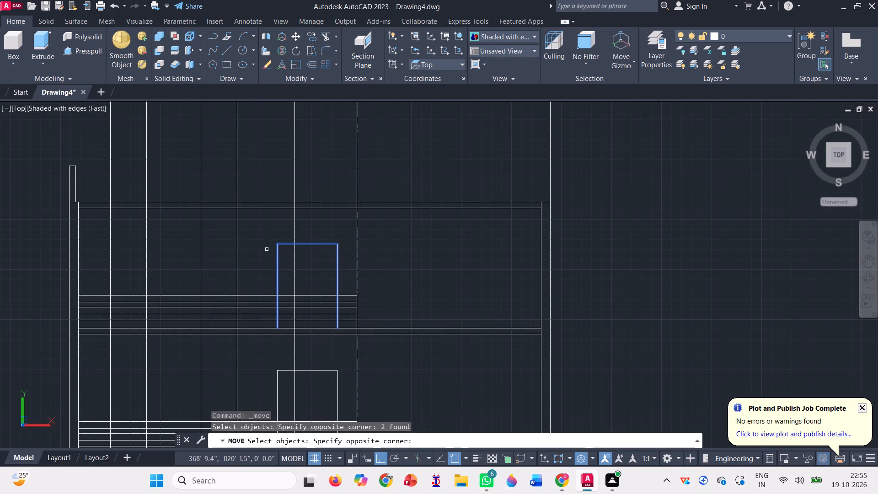
pyautogui.scroll(-2, 305, 190)
pyautogui.scroll(3, 294, 288)
pyautogui.click(308, 234)
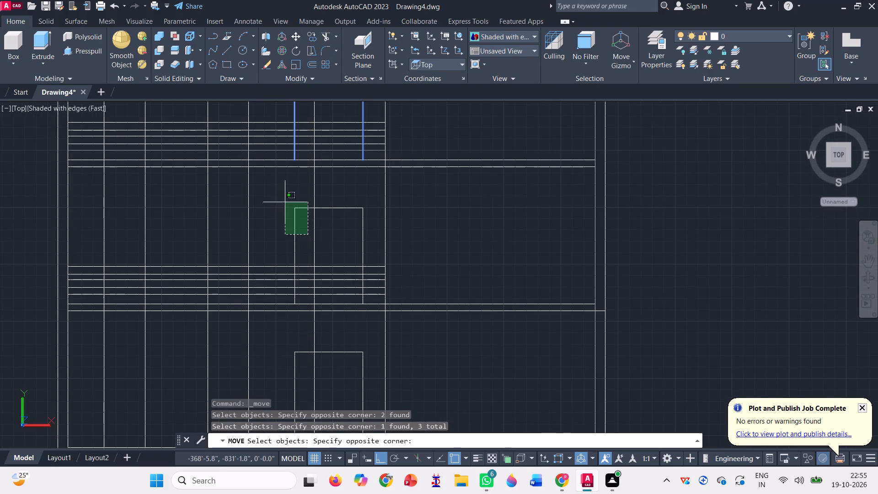
pyautogui.click(280, 196)
pyautogui.click(370, 241)
pyautogui.click(357, 222)
pyautogui.scroll(-2, 357, 205)
pyautogui.scroll(3, 326, 287)
pyautogui.click(355, 258)
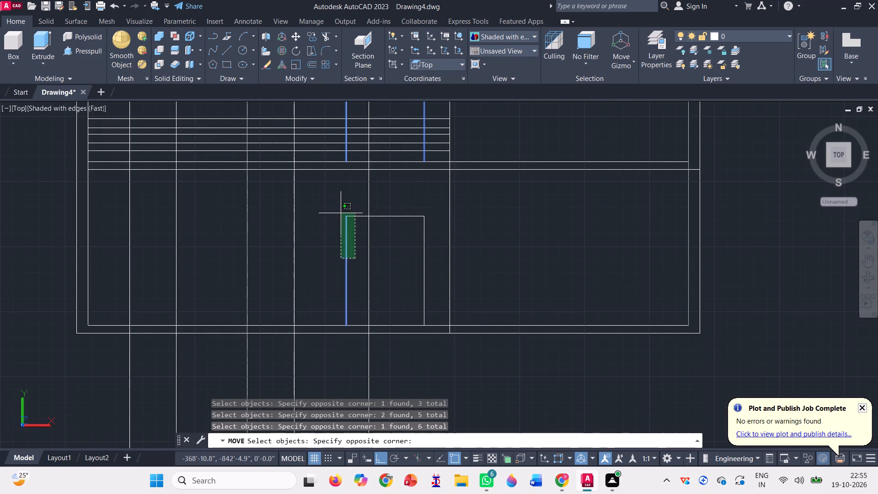
pyautogui.click(341, 213)
pyautogui.click(438, 256)
pyautogui.click(413, 237)
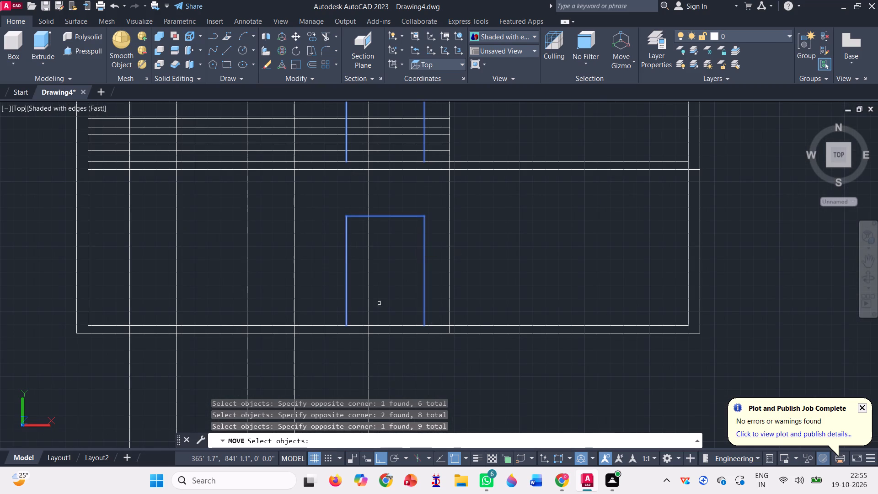
pyautogui.press('space')
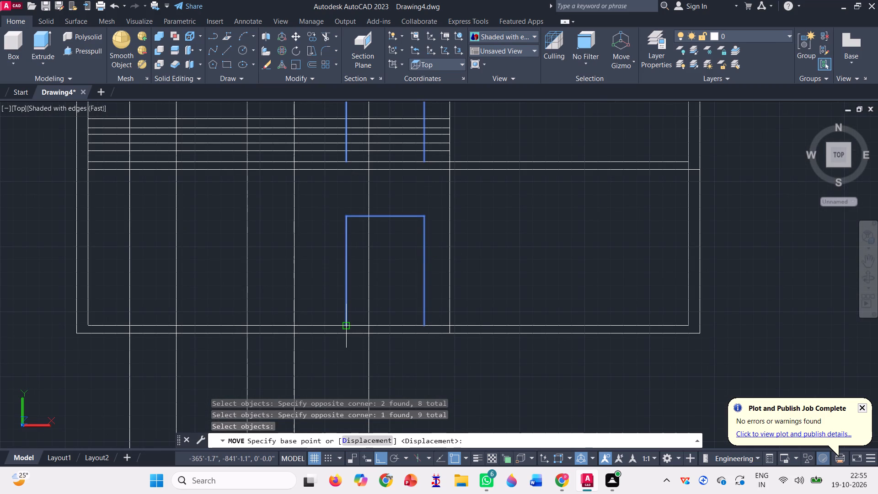
pyautogui.click(348, 323)
pyautogui.click(369, 322)
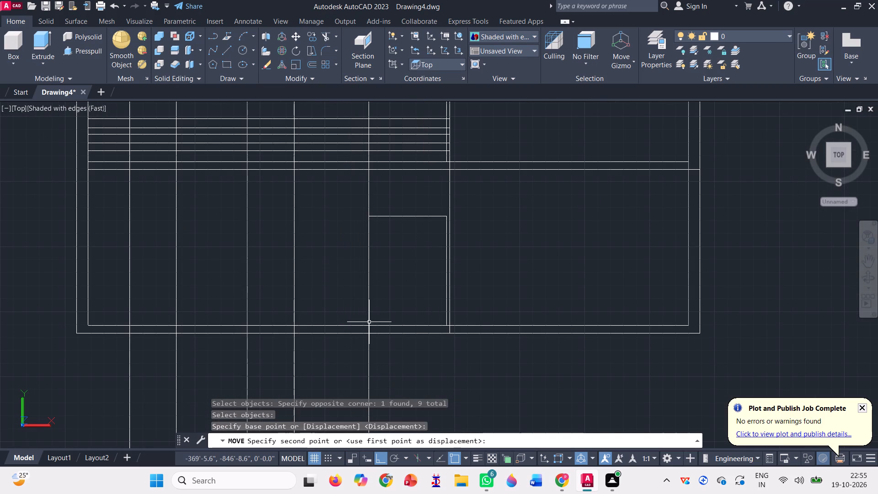
pyautogui.scroll(-2, 368, 359)
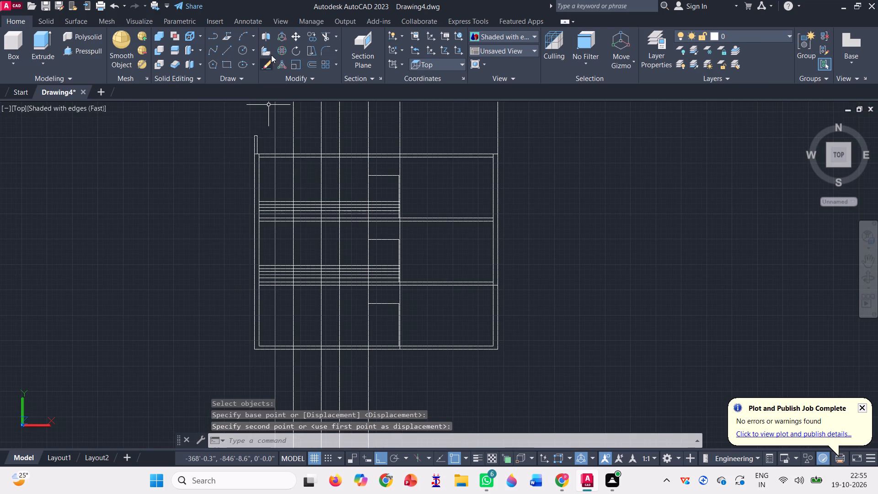
# Draw a door outline 7' high and 3' wide on the top storey's floor slab between the door opening's projected lines.
pyautogui.click(224, 51)
pyautogui.scroll(3, 331, 145)
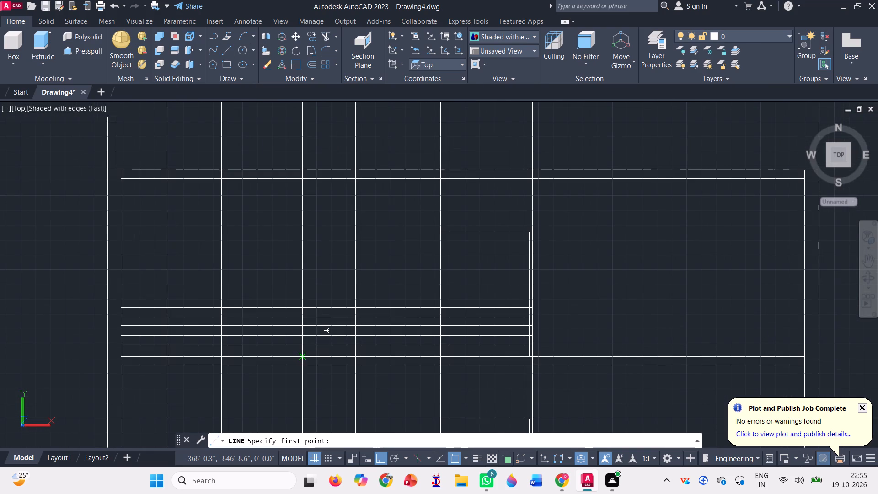
pyautogui.click(303, 354)
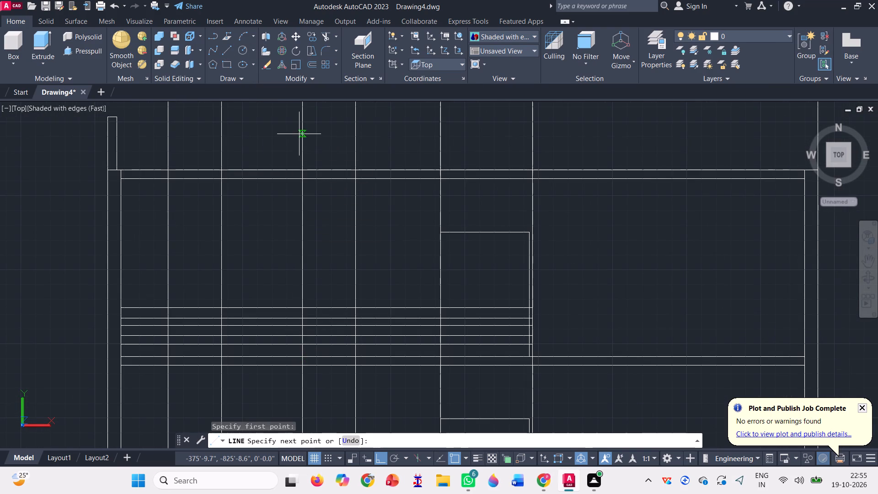
pyautogui.write("7'")
pyautogui.press('Return')
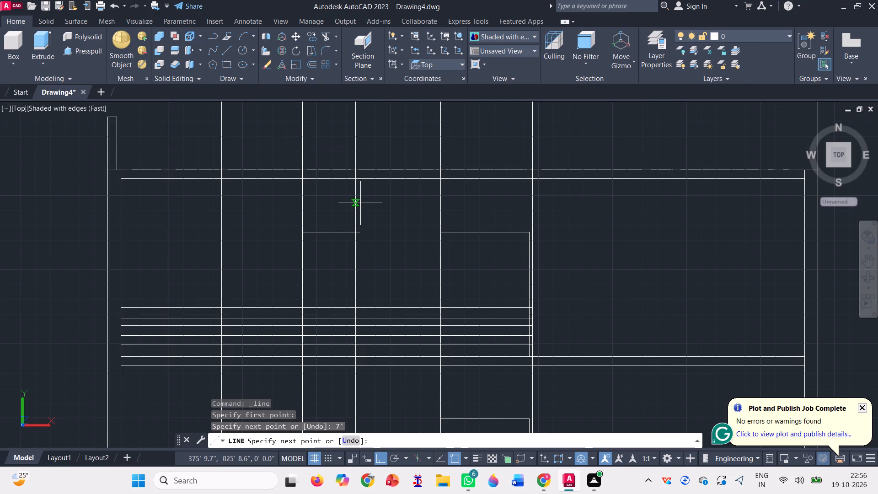
pyautogui.write("3'")
pyautogui.press('Return')
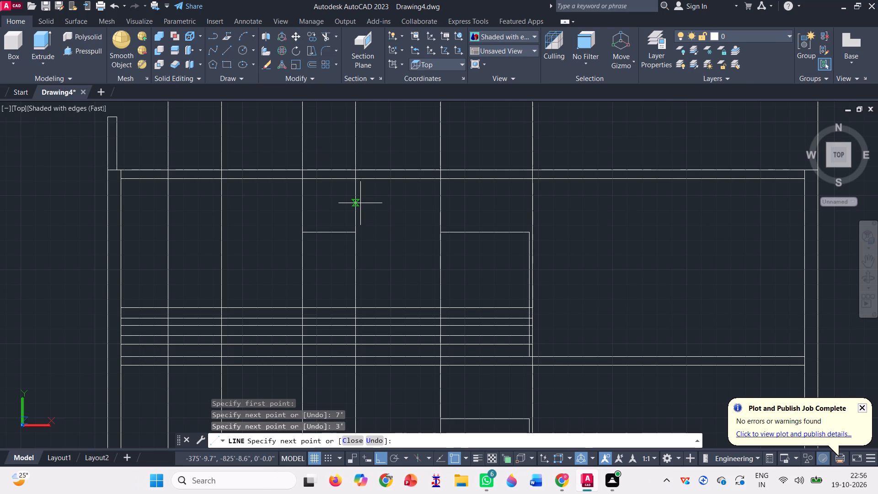
pyautogui.click(353, 357)
pyautogui.press('space')
pyautogui.scroll(-2, 350, 227)
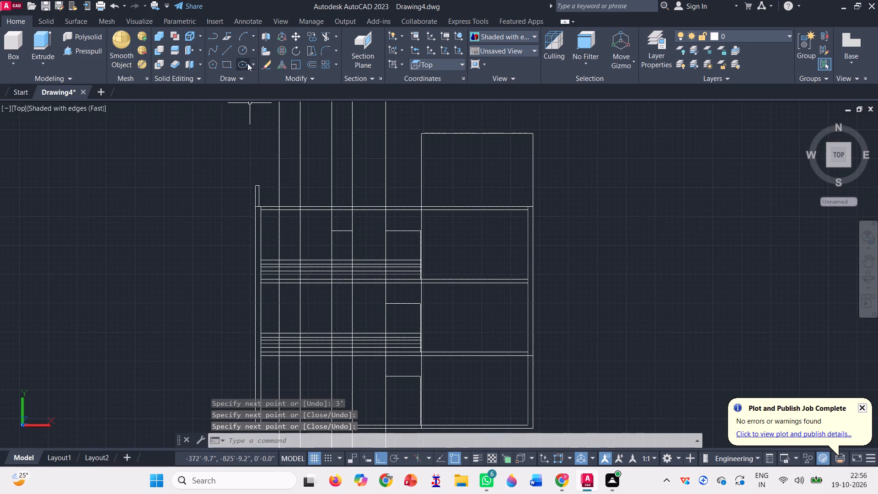
# Draw a window outline 3' high and 3' wide on the top storey, 3' above its floor slab, between the window's projected lines.
pyautogui.click(225, 49)
pyautogui.scroll(3, 278, 274)
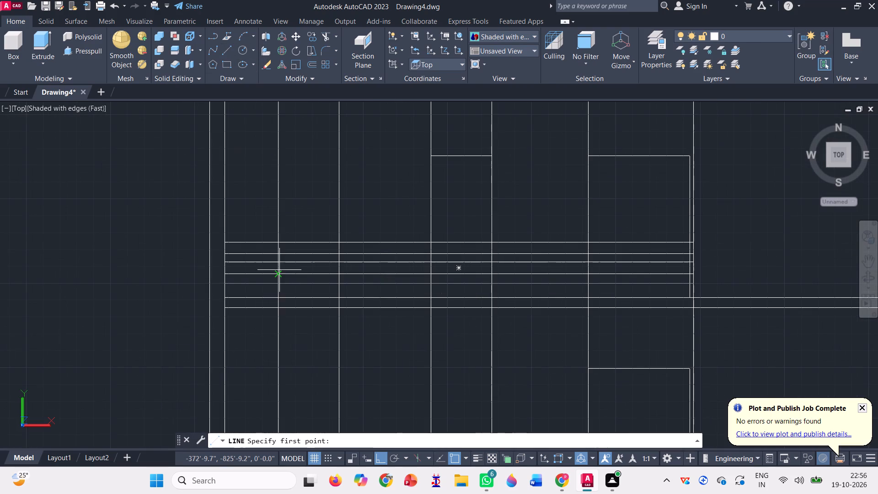
pyautogui.click(279, 296)
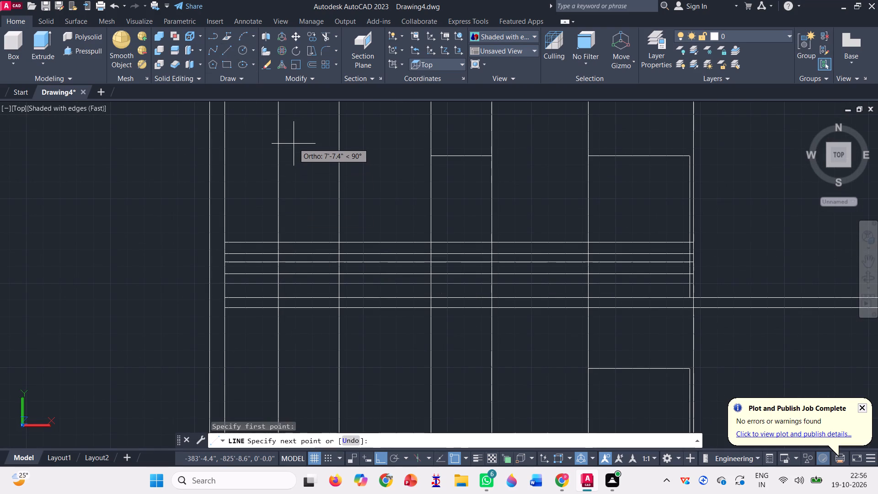
pyautogui.write("3'")
pyautogui.press('Return')
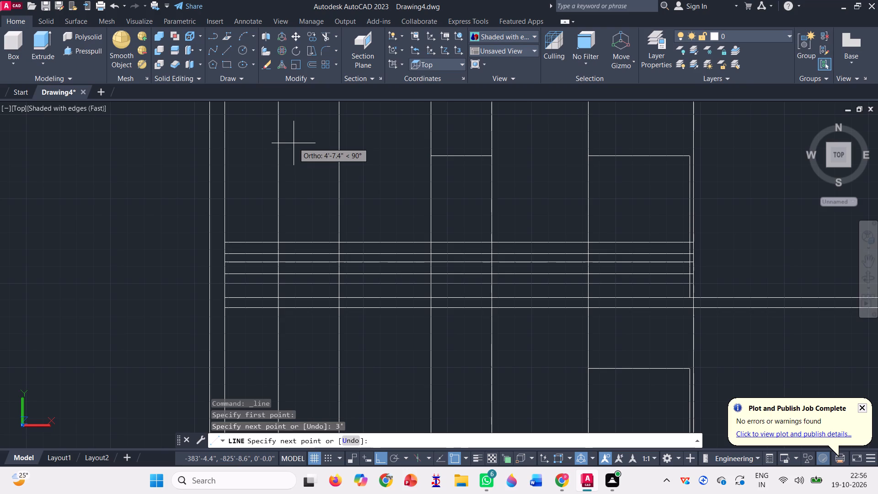
pyautogui.press('4')
pyautogui.press('BackSpace')
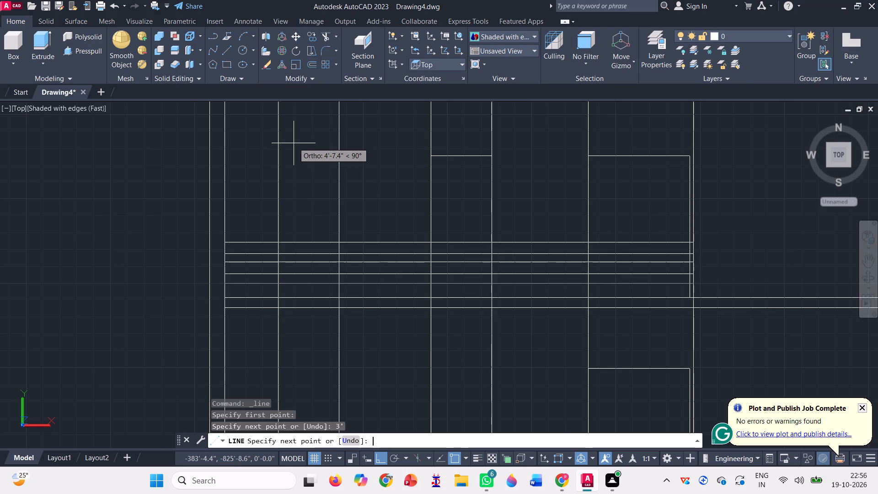
pyautogui.write("3'")
pyautogui.press('Return')
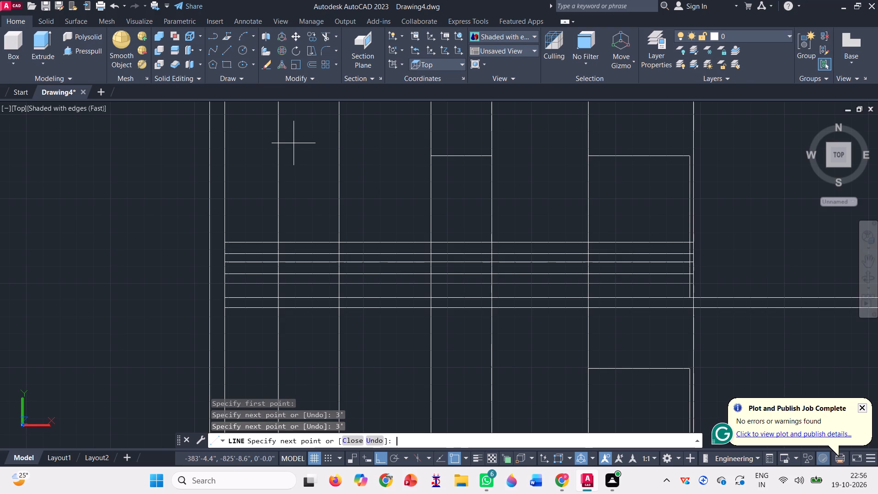
pyautogui.click(337, 177)
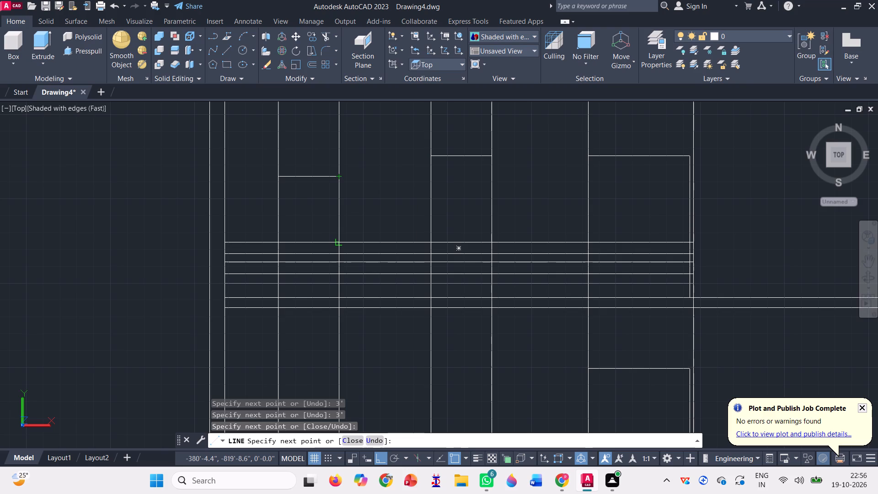
pyautogui.write("3'")
pyautogui.press('Return')
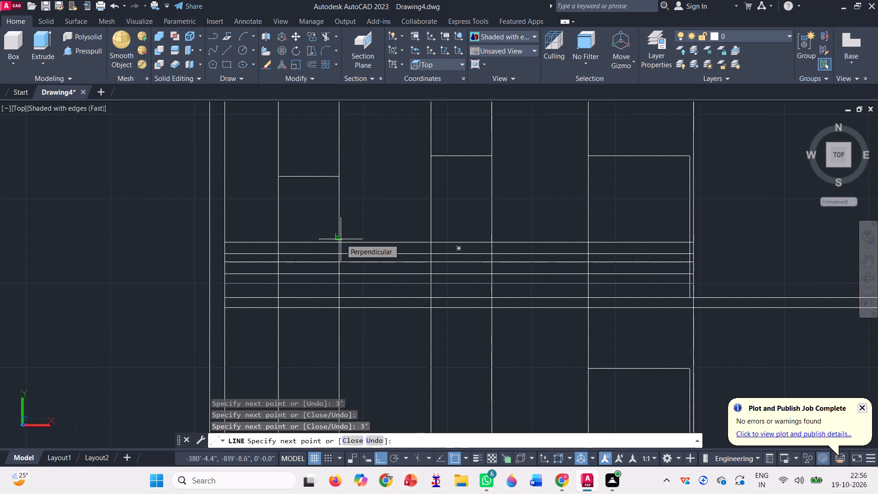
pyautogui.click(279, 236)
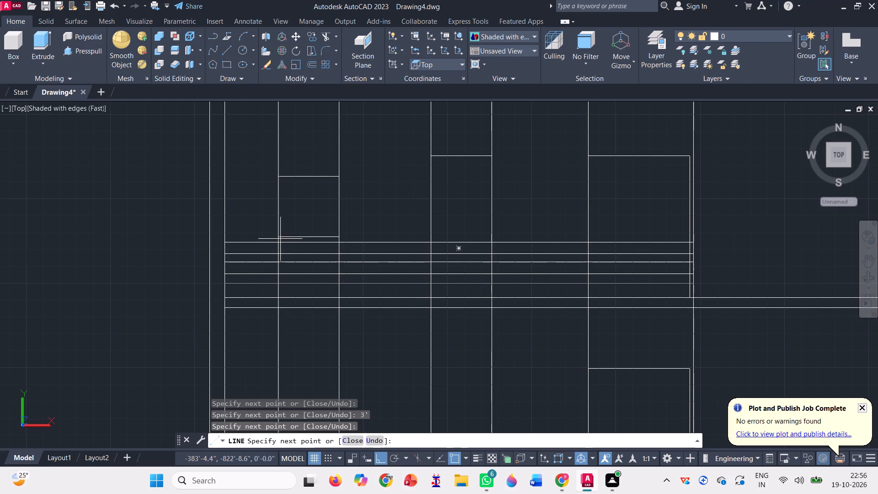
# Erase the vertical helper line between the top storey's floor slab and the window sill.
pyautogui.press('space')
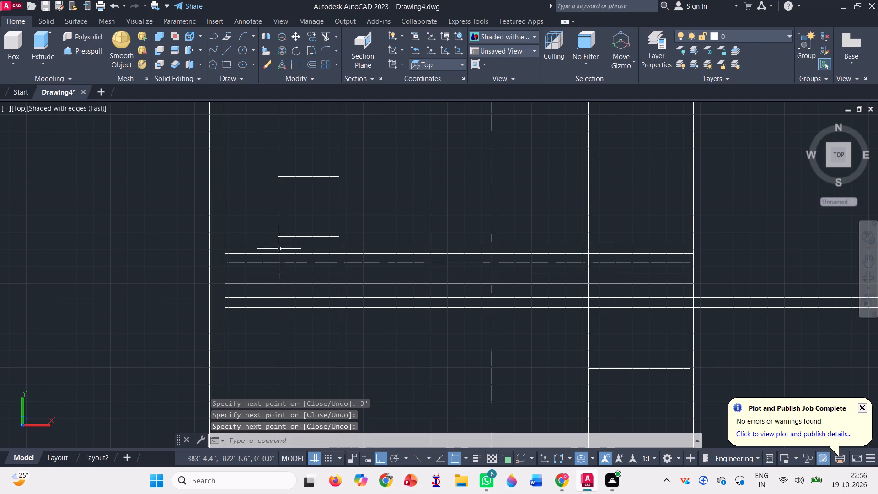
pyautogui.scroll(3, 278, 248)
pyautogui.click(278, 247)
pyautogui.scroll(-2, 278, 247)
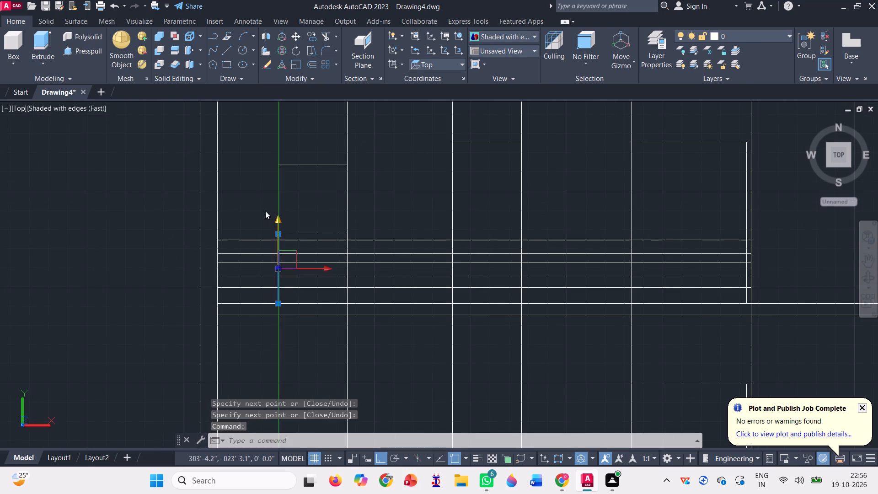
pyautogui.press('Delete')
# Delete all five vertical construction lines projected from the plan through the section.
pyautogui.scroll(-3, 261, 204)
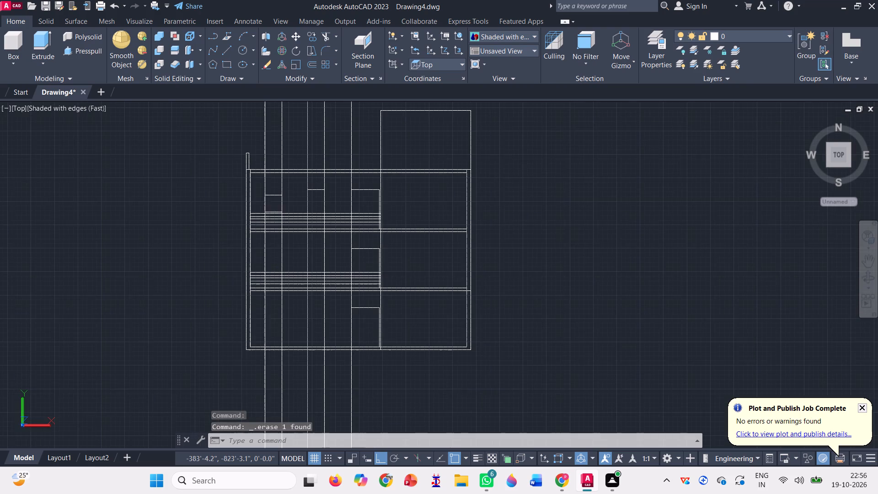
pyautogui.scroll(-1, 327, 284)
pyautogui.click(363, 124)
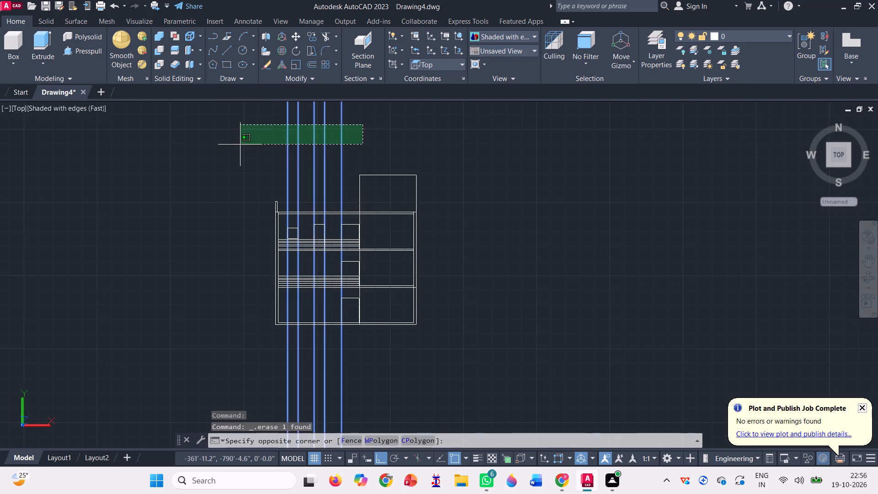
pyautogui.click(240, 144)
pyautogui.press('Delete')
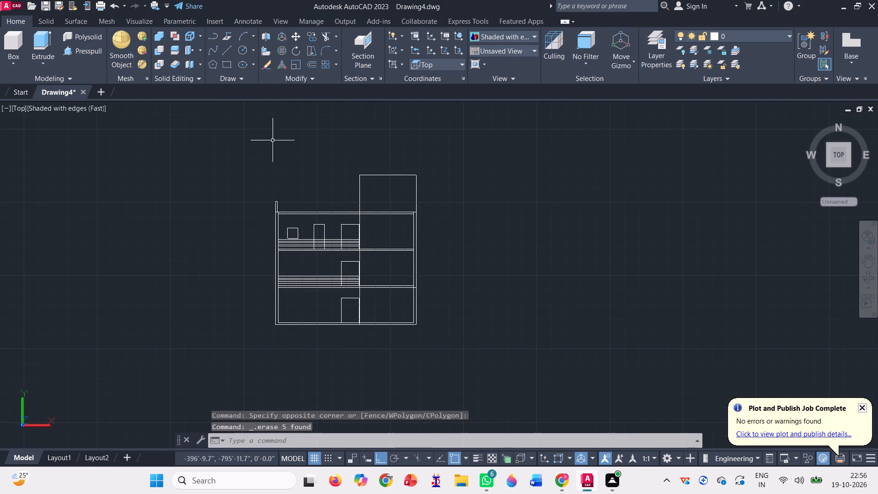
# Copy the top storey's window and 3' wide door outlines straight down onto the middle storey's floor slab.
pyautogui.click(310, 36)
pyautogui.scroll(3, 318, 214)
pyautogui.click(351, 267)
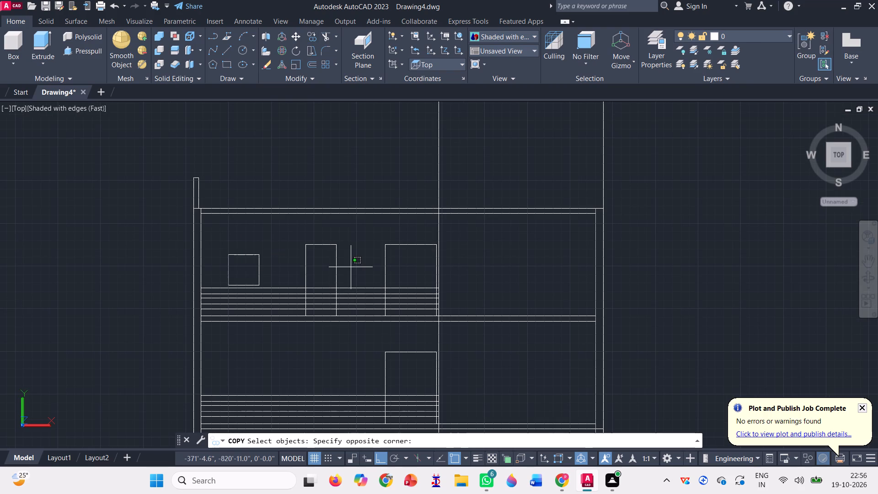
pyautogui.click(220, 245)
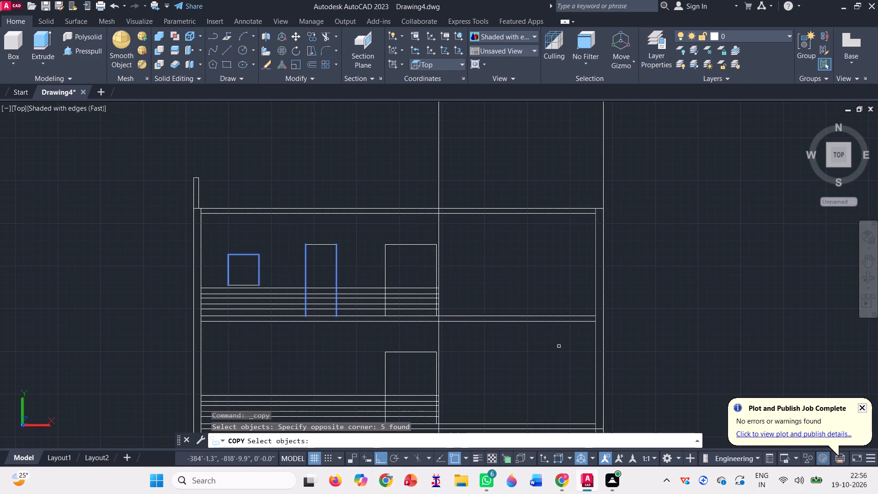
pyautogui.click(327, 264)
pyautogui.click(299, 243)
pyautogui.scroll(5, 231, 291)
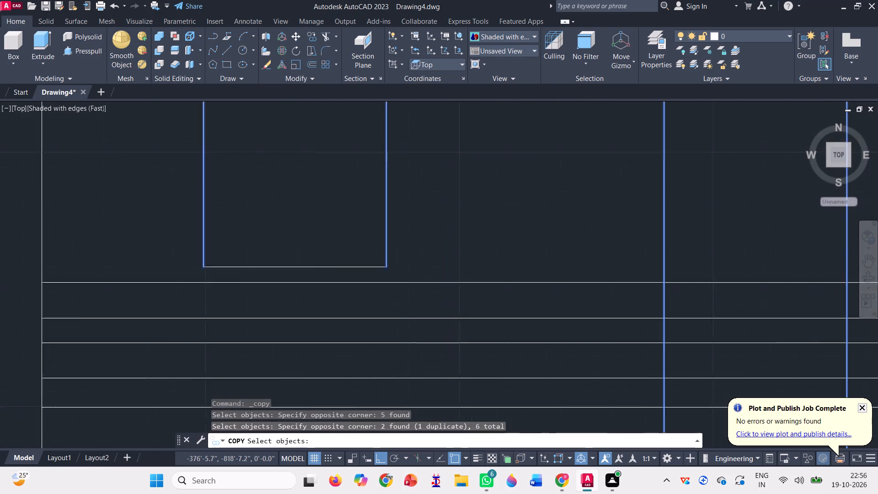
pyautogui.scroll(2, 239, 277)
pyautogui.click(251, 269)
pyautogui.click(227, 229)
pyautogui.scroll(-3, 244, 224)
pyautogui.scroll(-2, 328, 240)
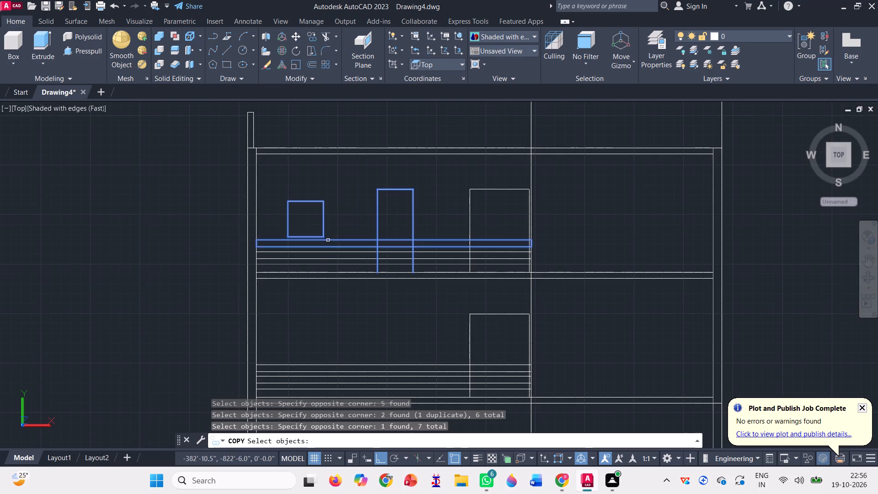
pyautogui.press('space')
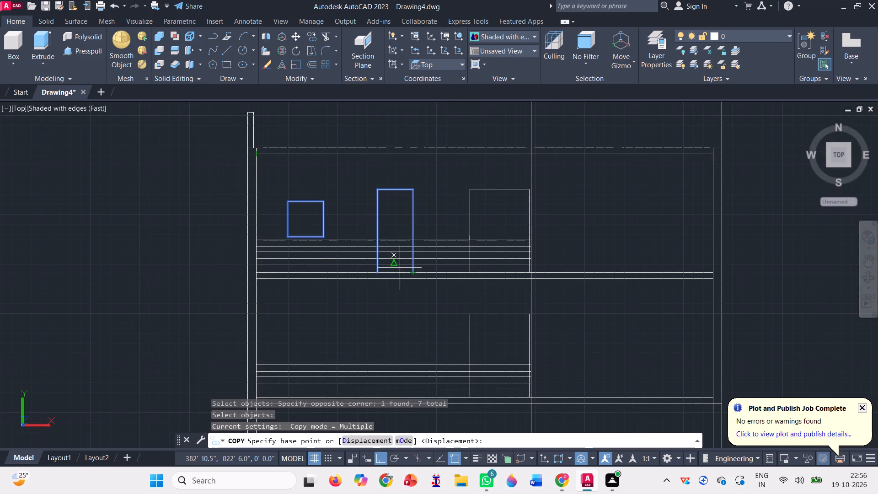
pyautogui.scroll(2, 416, 263)
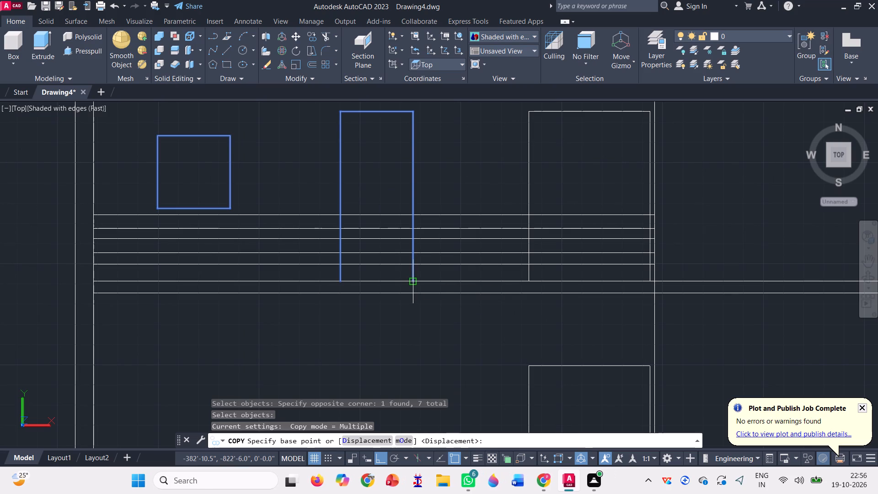
pyautogui.click(413, 280)
pyautogui.scroll(-2, 410, 207)
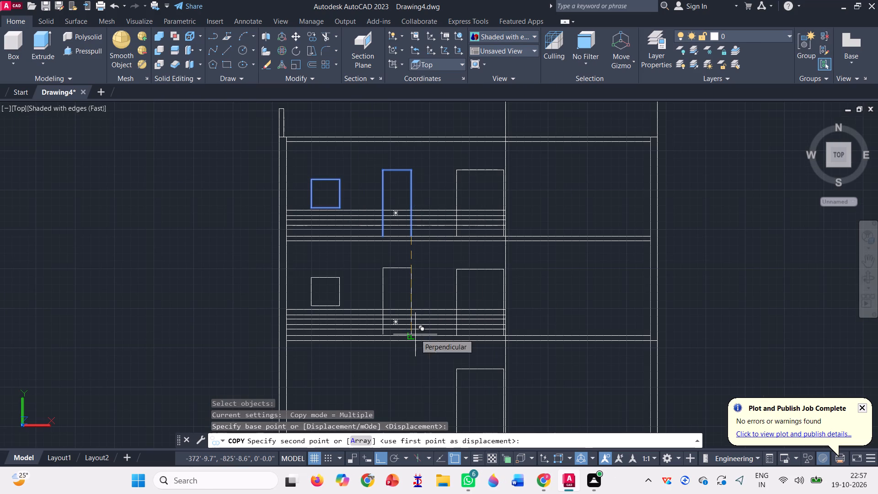
pyautogui.scroll(3, 416, 332)
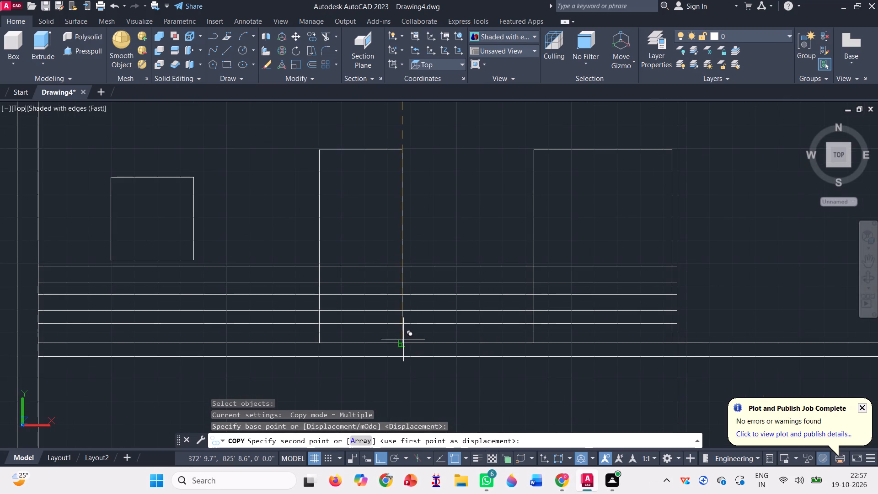
pyautogui.click(403, 344)
# Place another copy of the same window and door outlines on the ground storey's floor slab.
pyautogui.scroll(-2, 398, 222)
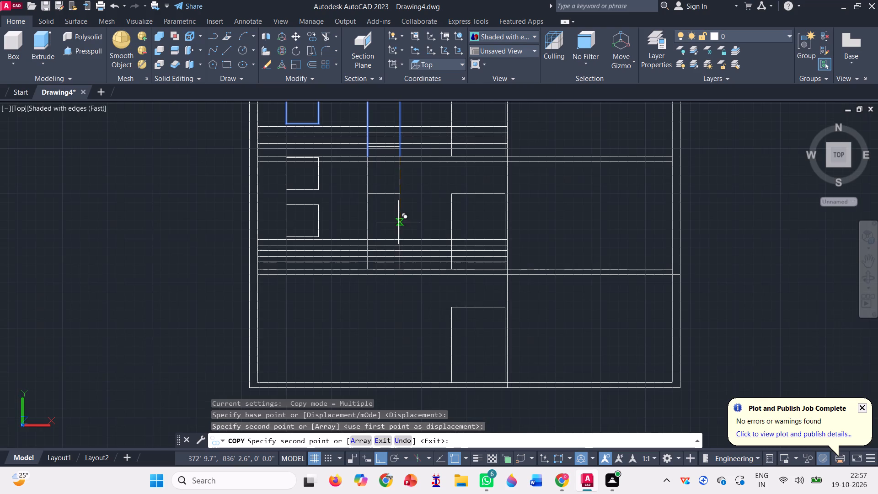
pyautogui.scroll(-2, 398, 222)
pyautogui.scroll(5, 401, 287)
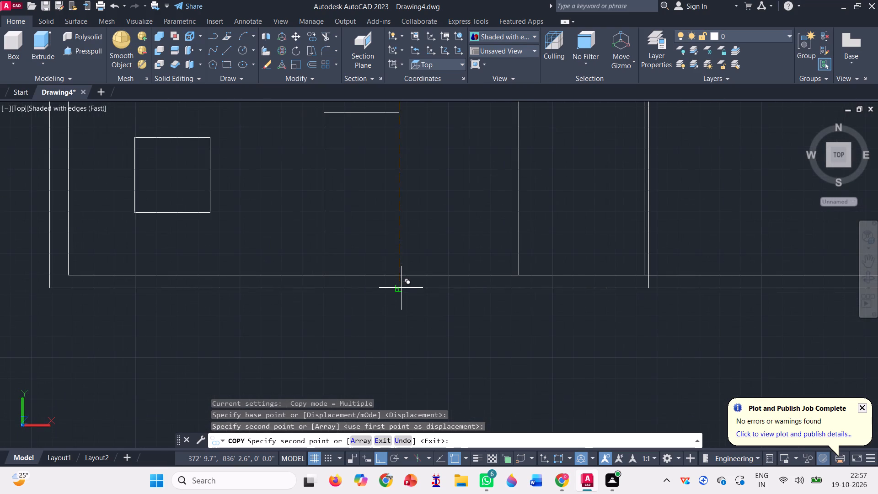
pyautogui.click(398, 272)
pyautogui.scroll(-2, 348, 314)
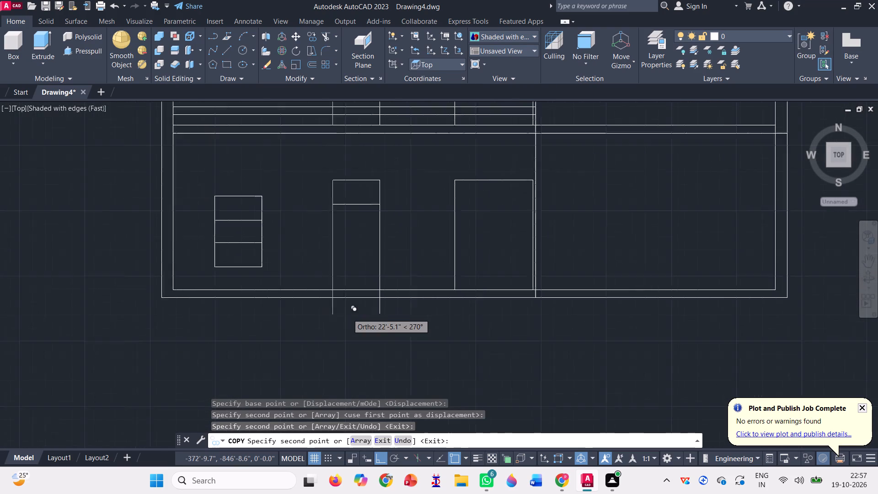
pyautogui.scroll(-2, 348, 314)
pyautogui.press('space')
pyautogui.press('space')
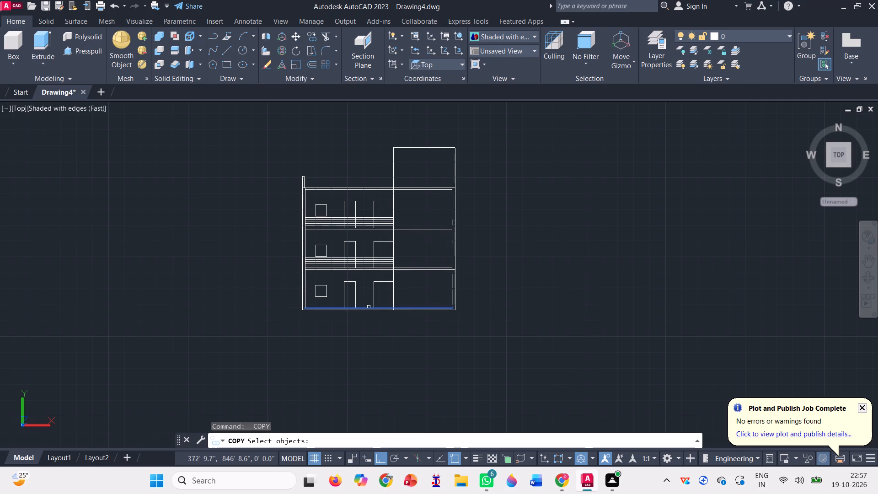
# Move the whole section straight north, closer to the westernmost plan.
pyautogui.scroll(-1, 351, 290)
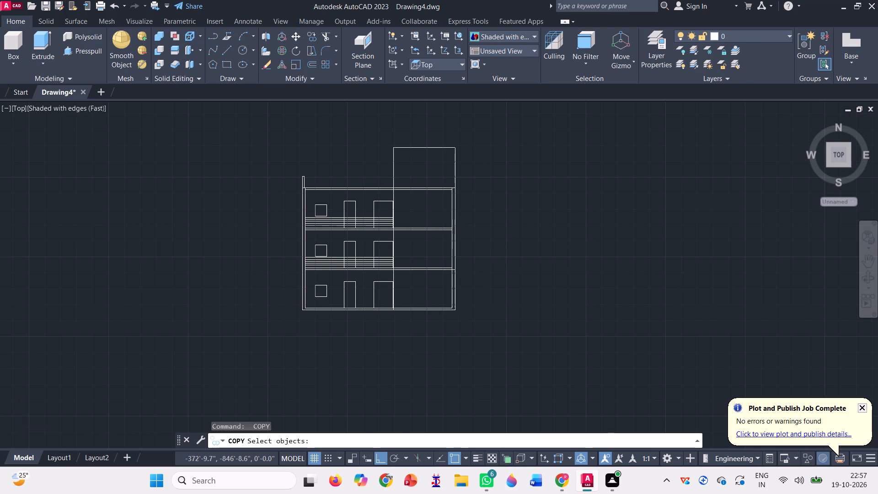
pyautogui.scroll(-3, 351, 290)
pyautogui.scroll(1, 460, 260)
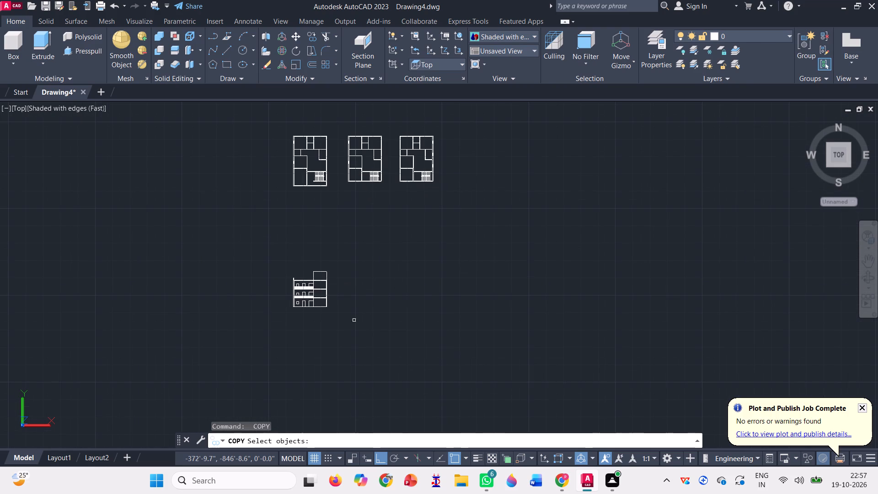
pyautogui.click(294, 35)
pyautogui.click(359, 363)
pyautogui.click(268, 264)
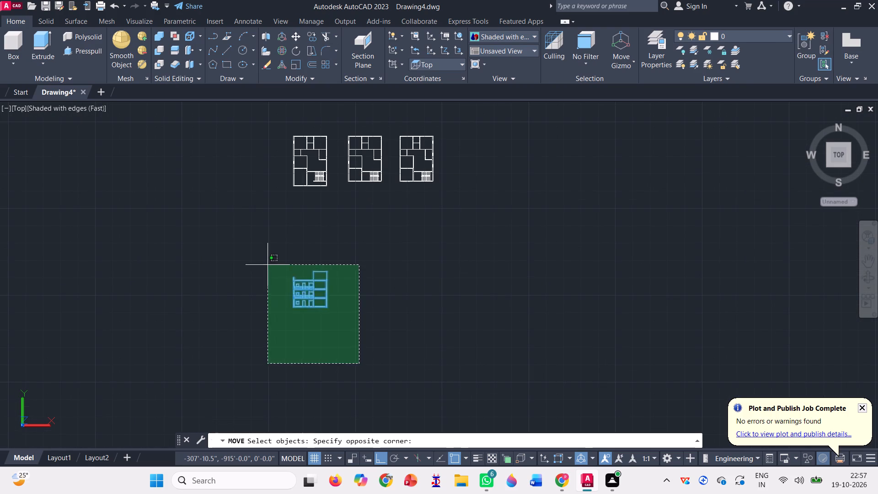
pyautogui.press('space')
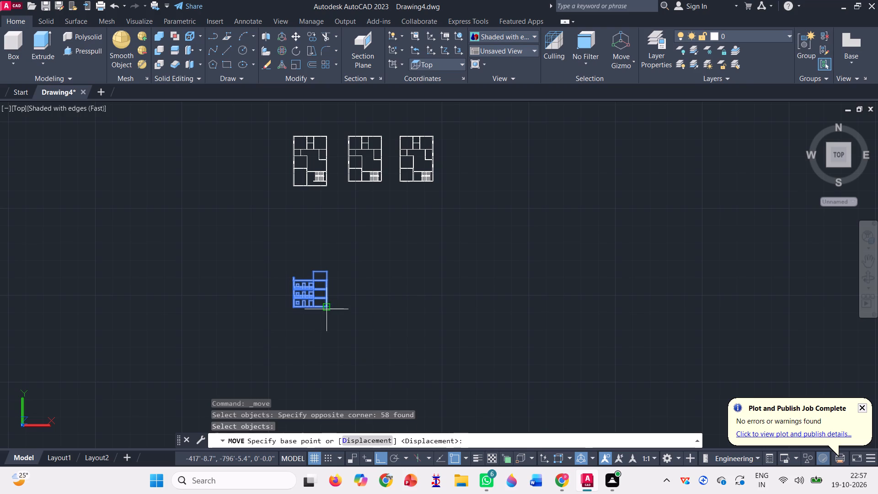
pyautogui.click(327, 309)
pyautogui.click(330, 274)
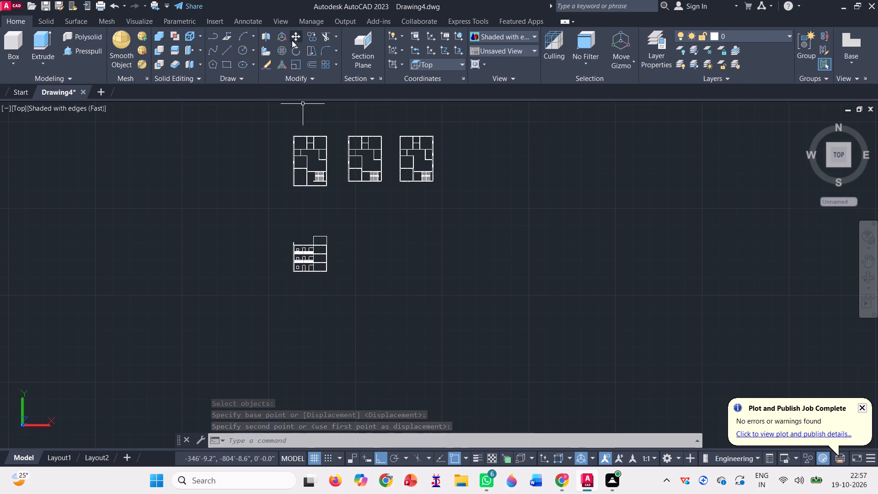
# Copy the whole section about 63' east, level with the original and below the middle plan.
pyautogui.click(316, 37)
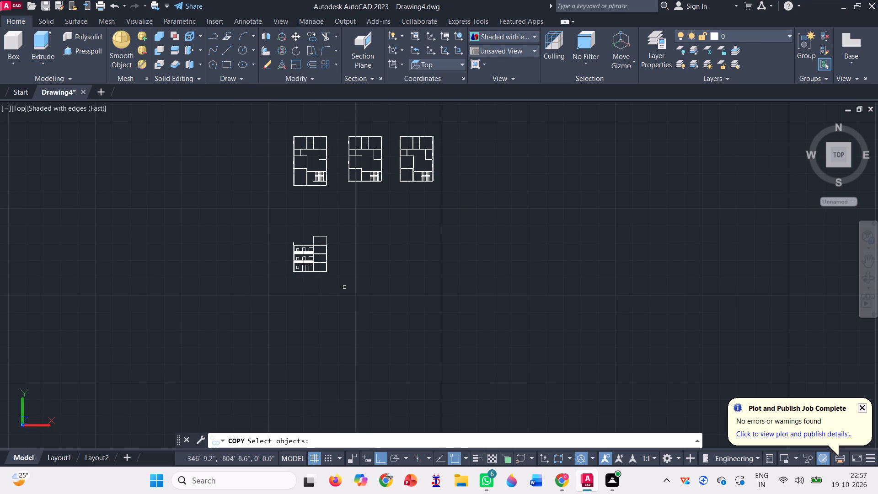
pyautogui.click(343, 293)
pyautogui.click(273, 219)
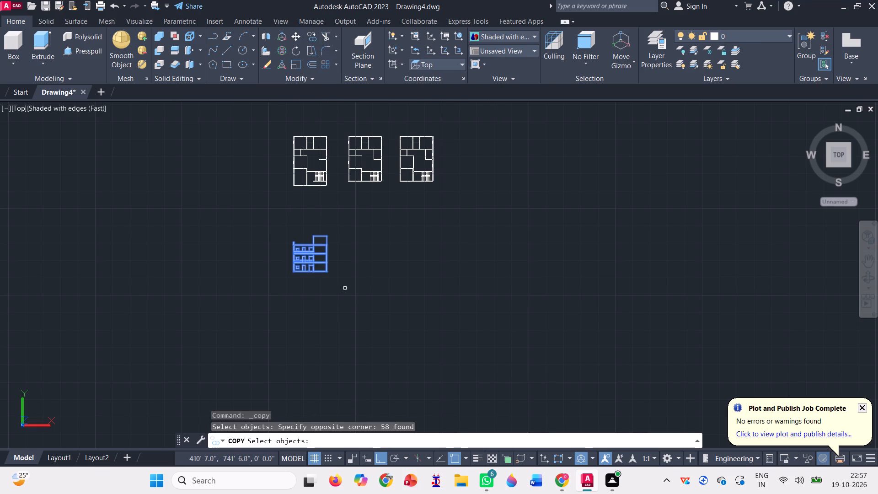
pyautogui.scroll(3, 327, 259)
pyautogui.press('space')
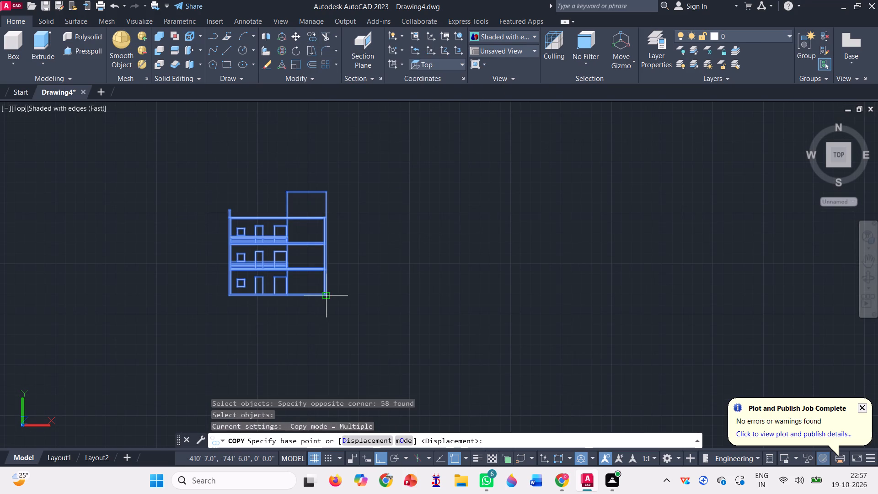
pyautogui.click(328, 295)
pyautogui.click(478, 295)
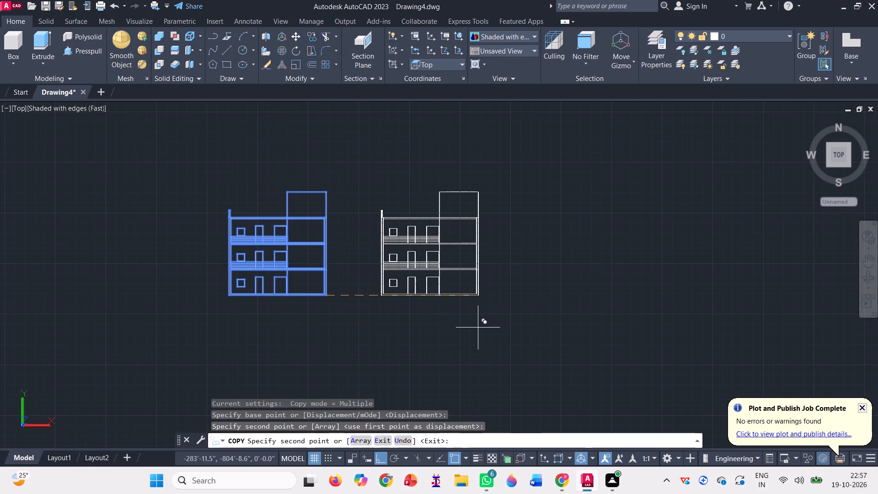
pyautogui.scroll(-1, 334, 350)
pyautogui.press('Escape')
# Draw a horizontal line about 201' long across all three floor plans, just south of their eastern small rooms.
pyautogui.scroll(-1, 425, 357)
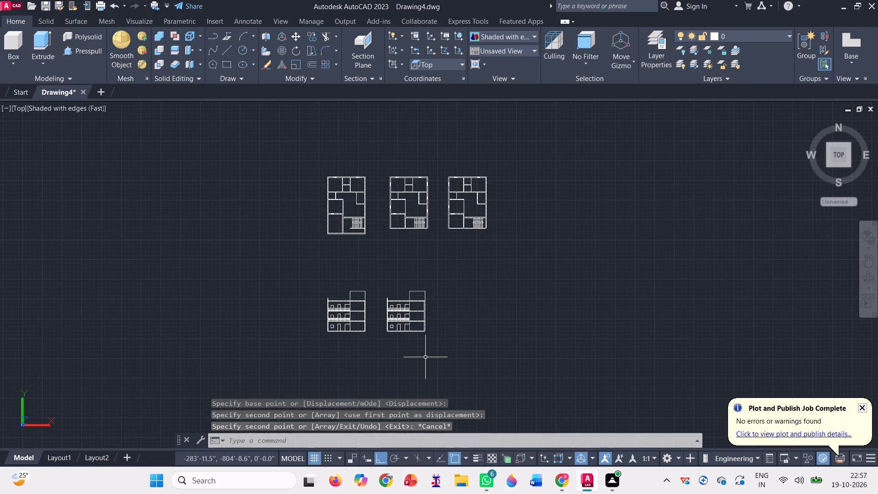
pyautogui.press('l')
pyautogui.press('Return')
pyautogui.scroll(2, 302, 190)
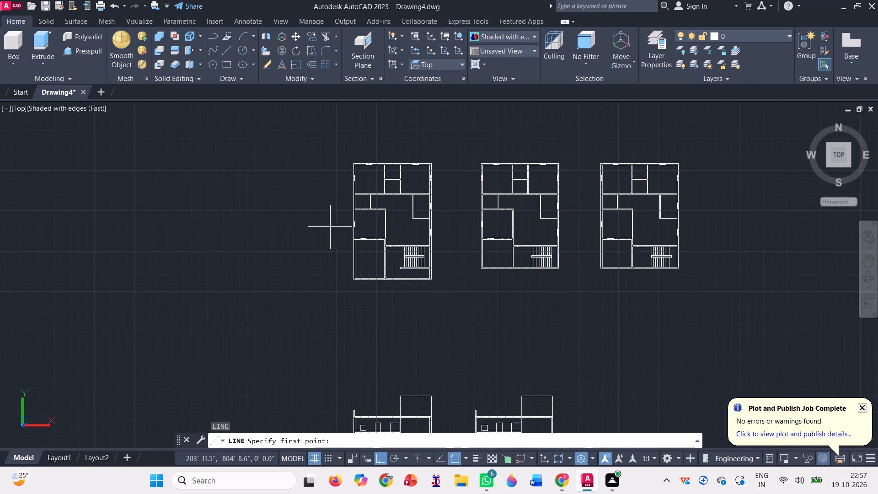
pyautogui.click(322, 219)
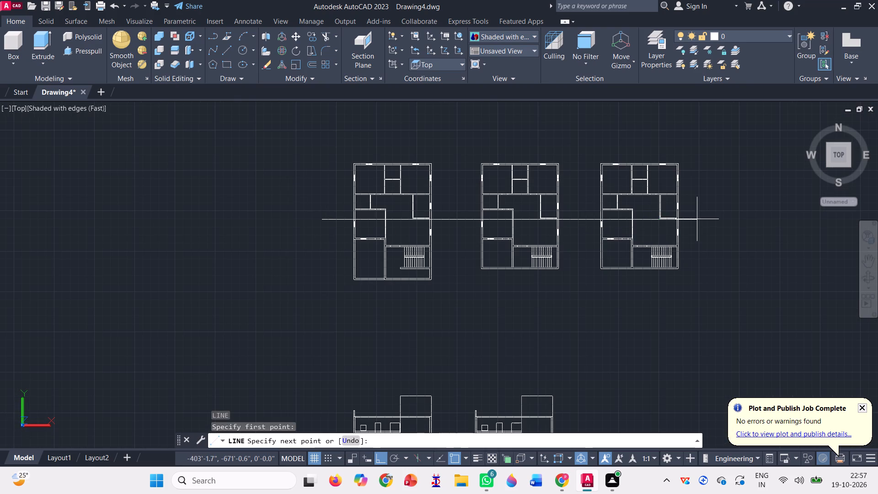
pyautogui.scroll(2, 717, 221)
pyautogui.click(706, 217)
pyautogui.press('space')
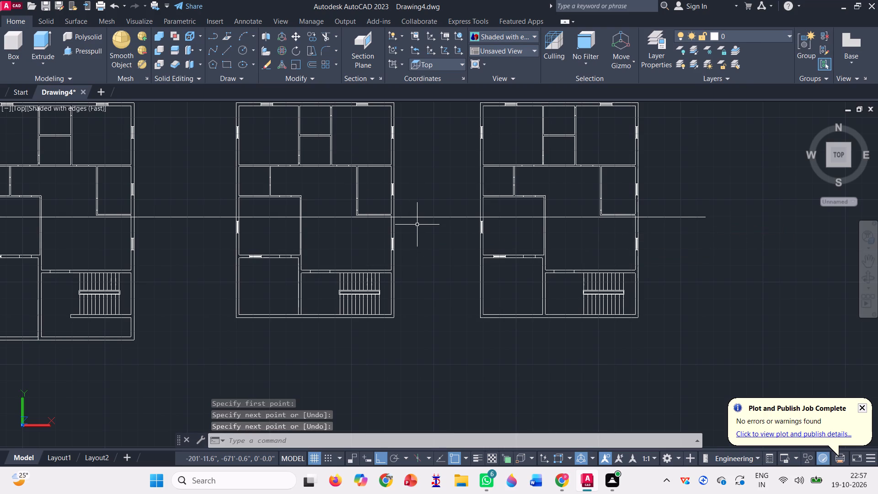
# Place a vertical construction line through the west edge of the northeast room's door opening in the middle plan.
pyautogui.write('xl')
pyautogui.press('Return')
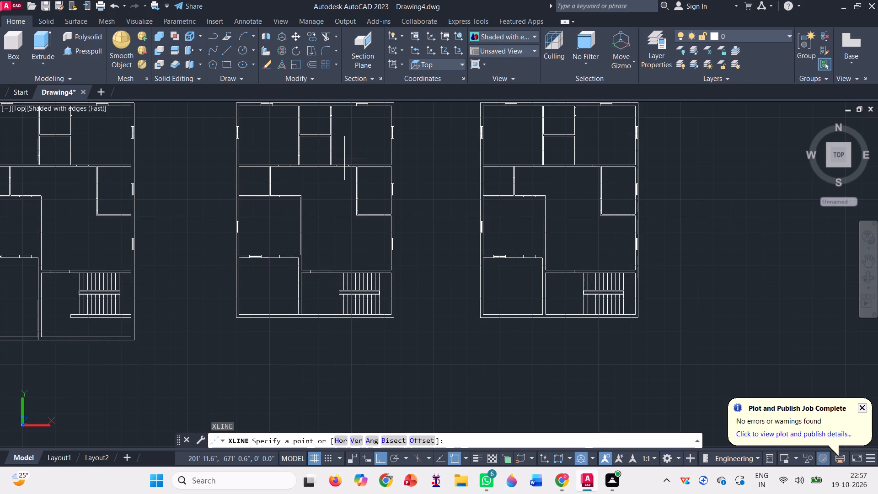
pyautogui.scroll(5, 344, 158)
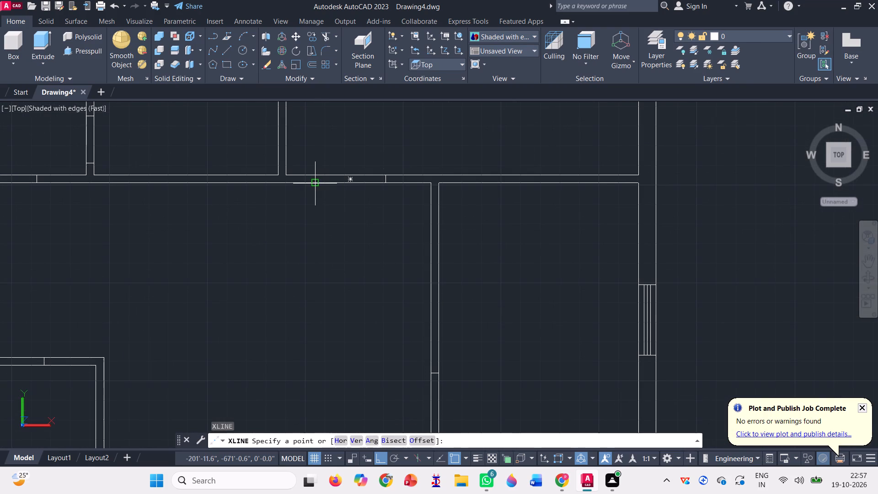
pyautogui.click(316, 182)
pyautogui.scroll(-2, 352, 139)
pyautogui.click(332, 230)
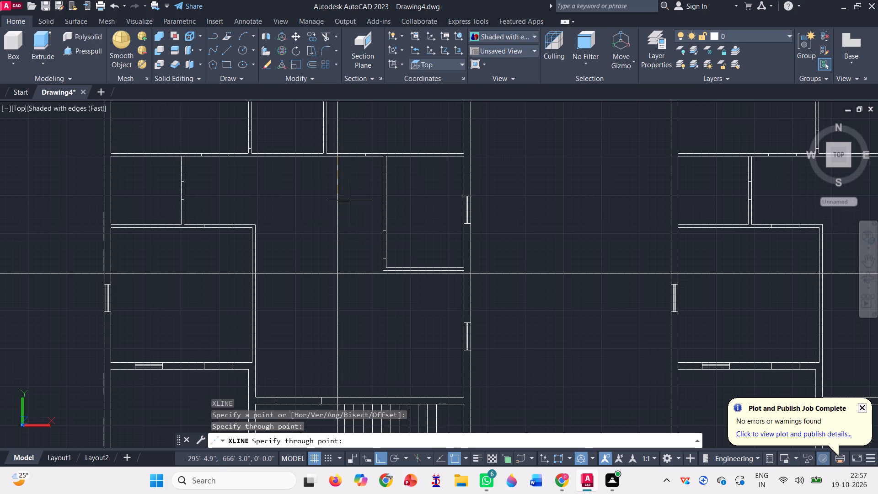
# Place a vertical construction line through the east edge of the northeast room's door opening in the middle plan.
pyautogui.press('space')
pyautogui.press('x')
pyautogui.press('l')
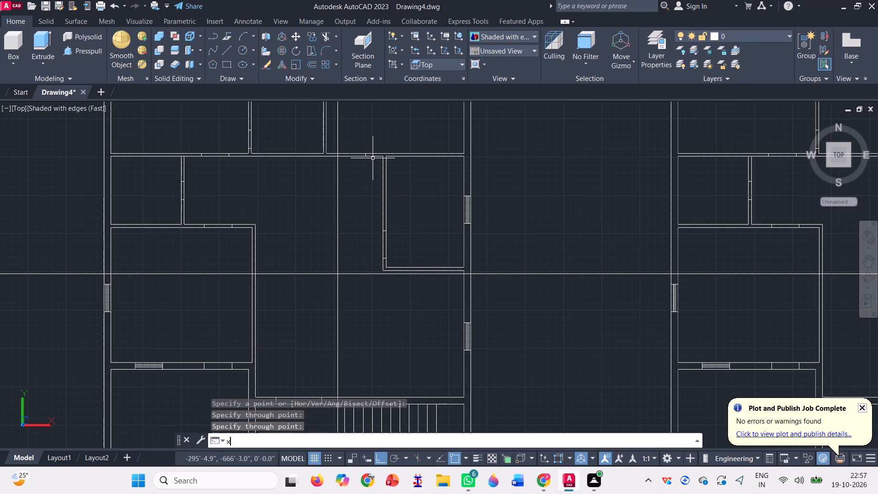
pyautogui.press('Return')
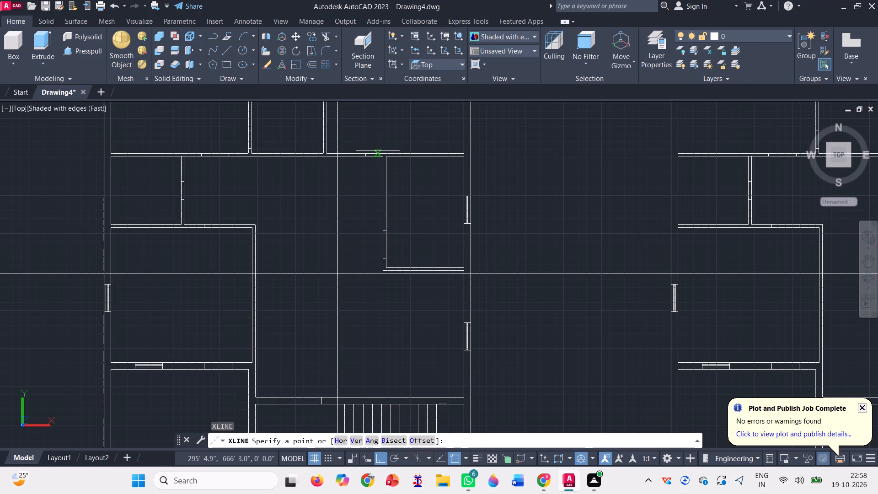
pyautogui.scroll(3, 378, 150)
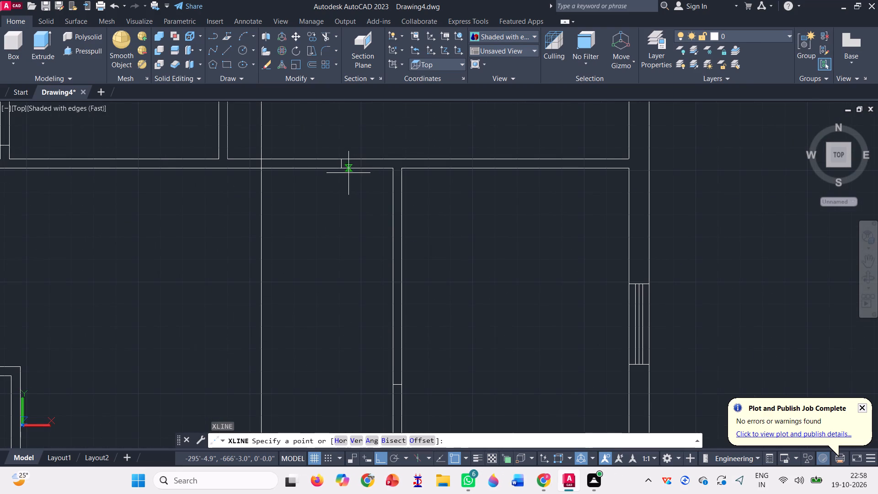
pyautogui.click(344, 165)
pyautogui.click(340, 263)
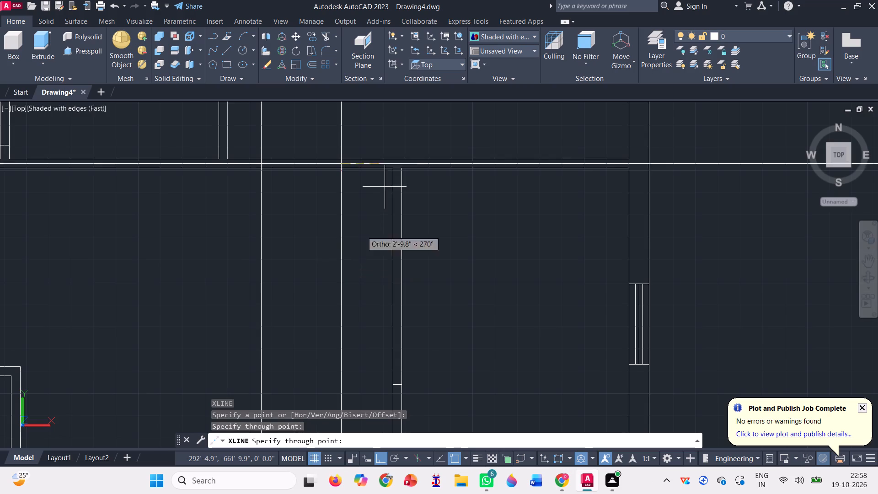
pyautogui.scroll(-4, 395, 161)
pyautogui.press('Escape')
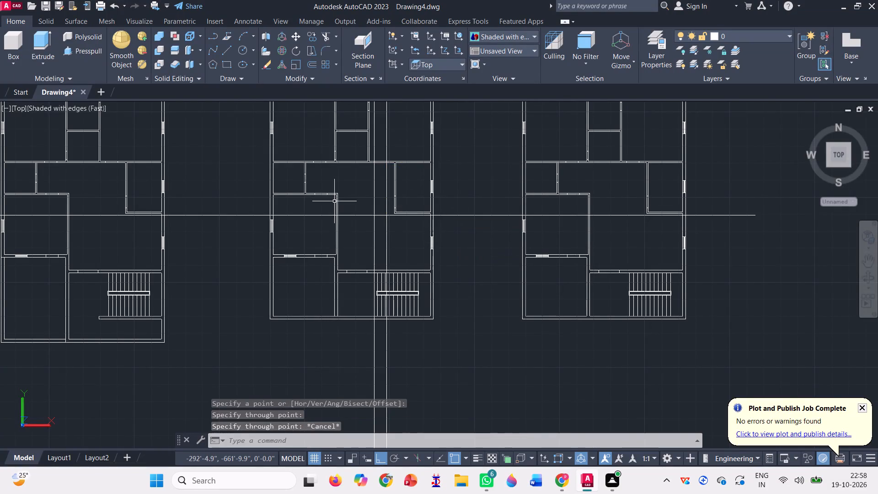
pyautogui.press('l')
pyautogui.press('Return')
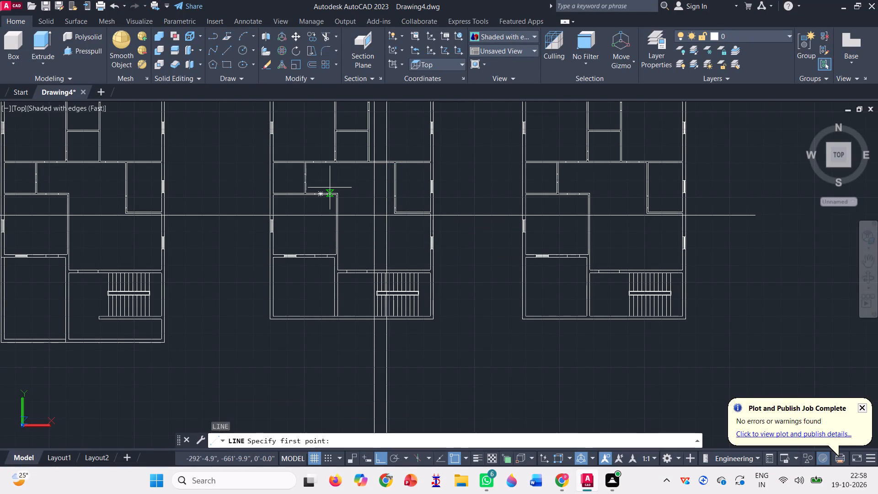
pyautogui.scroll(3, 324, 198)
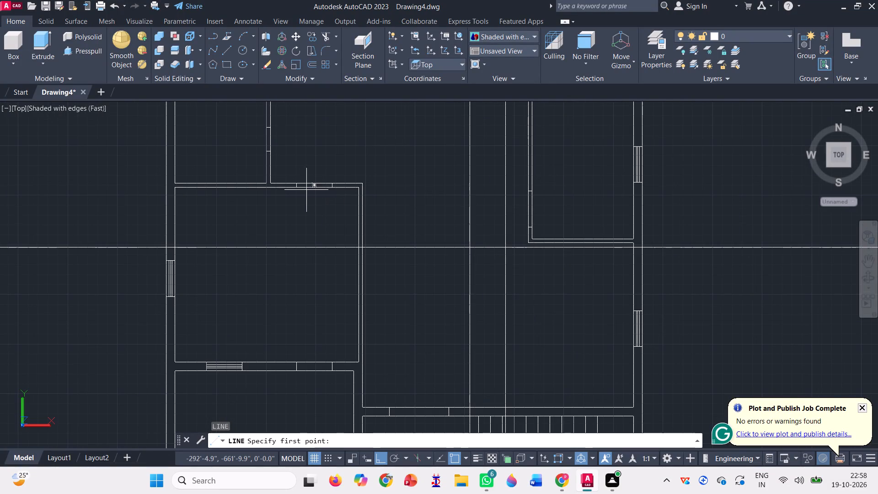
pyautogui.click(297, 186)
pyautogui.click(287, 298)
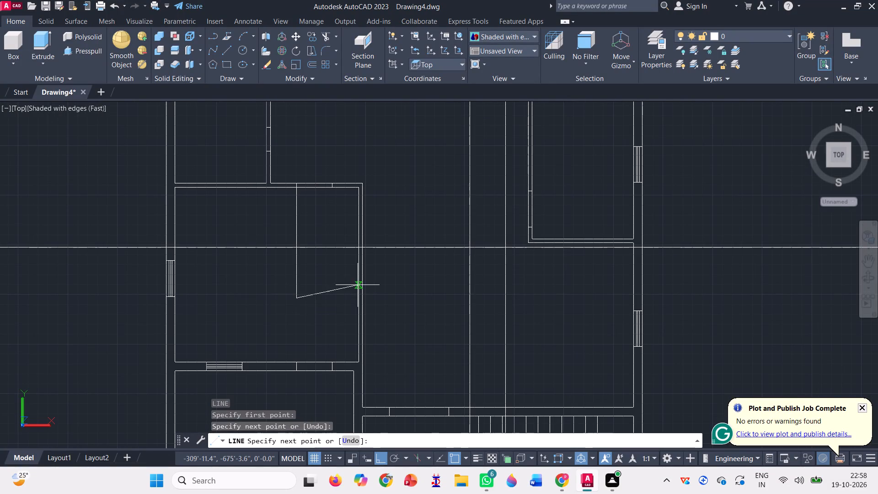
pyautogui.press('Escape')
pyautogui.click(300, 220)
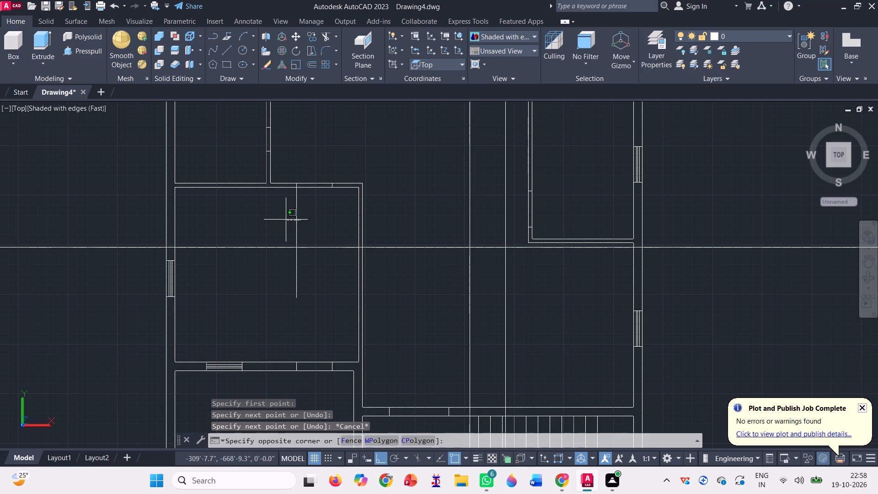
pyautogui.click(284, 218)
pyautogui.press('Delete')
# Place vertical construction lines through both edges of the door opening in the north wall of the middle plan's west room.
pyautogui.write('xl')
pyautogui.press('Return')
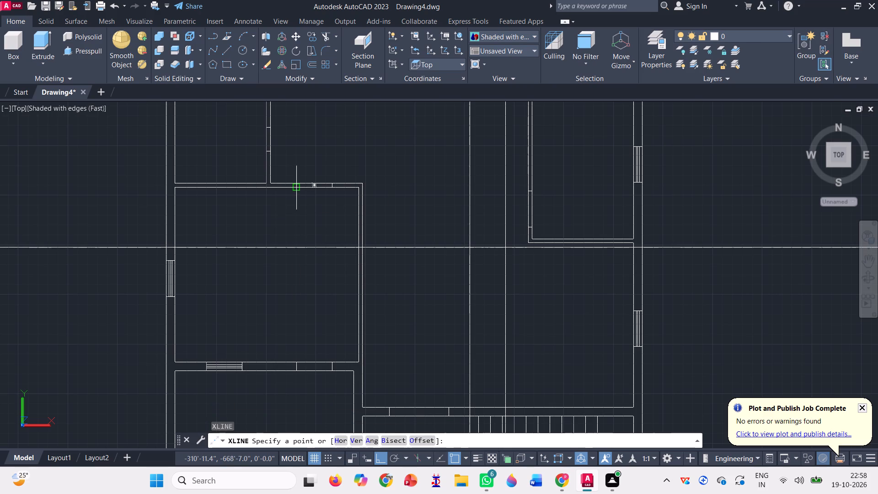
pyautogui.click(295, 185)
pyautogui.click(294, 311)
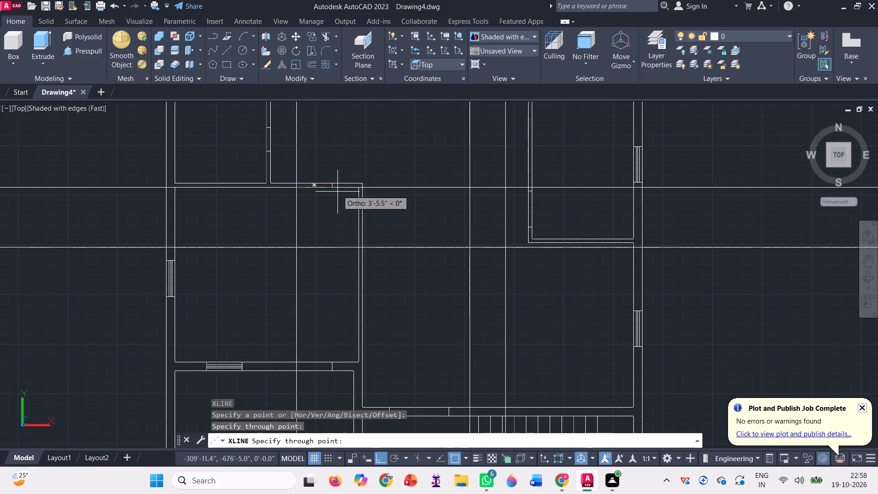
pyautogui.press('space')
pyautogui.write('xl')
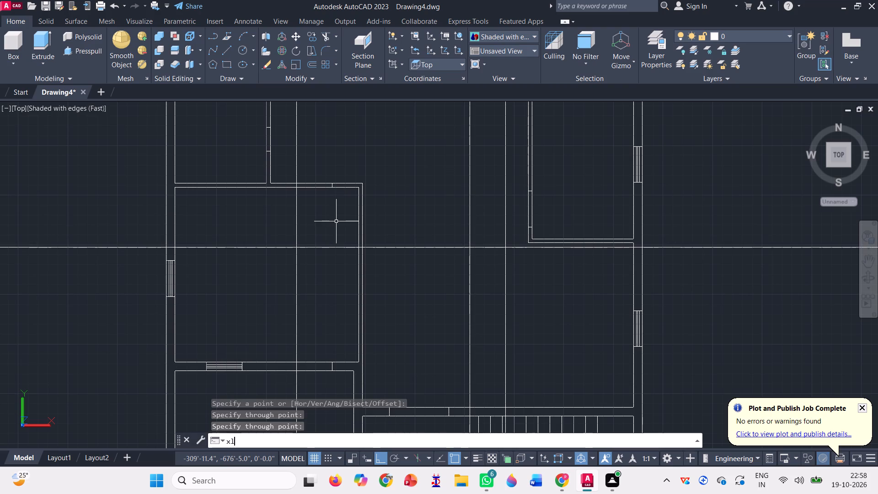
pyautogui.press('Return')
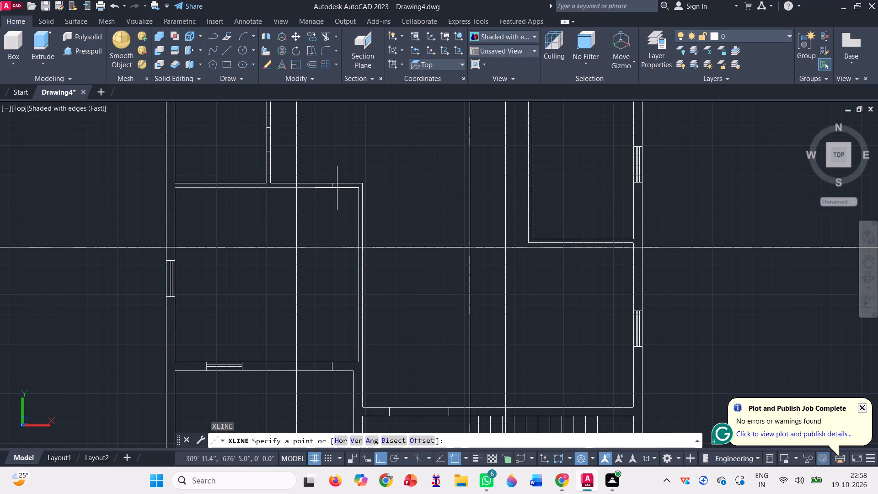
pyautogui.click(334, 187)
pyautogui.click(326, 274)
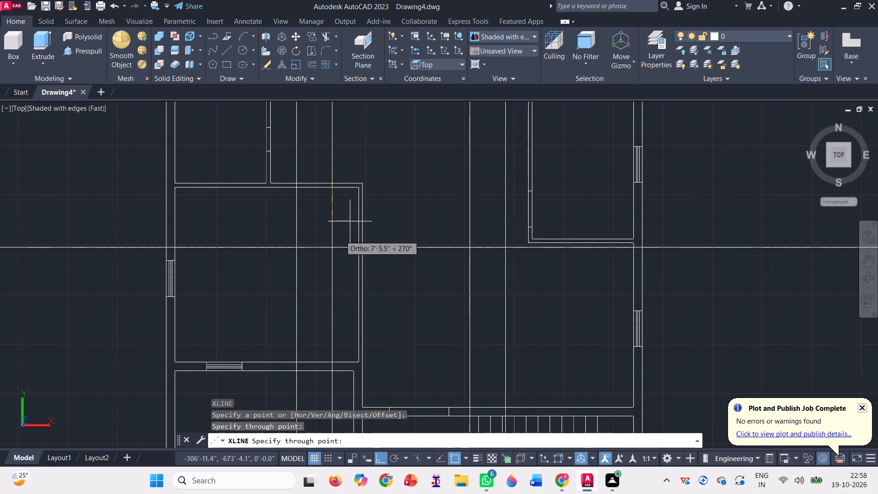
pyautogui.scroll(-2, 359, 193)
pyautogui.press('space')
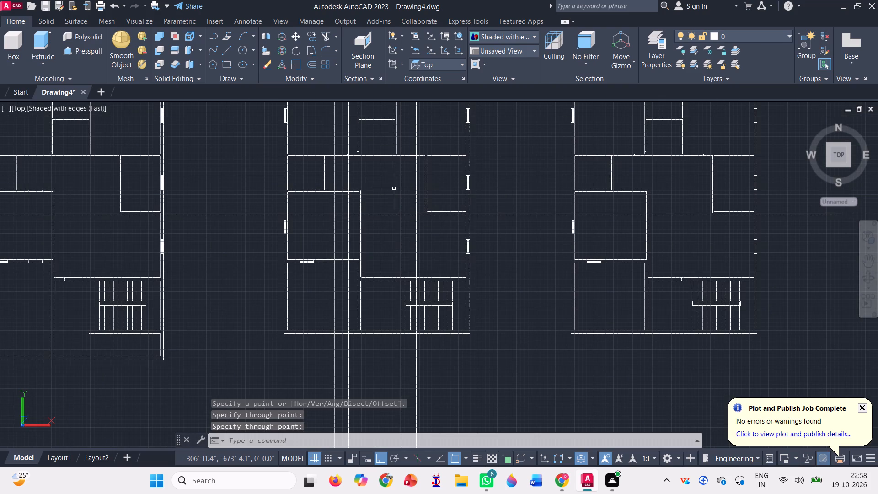
# Select the copied section's old openings and horizontal bands storey by storey, together with the interior vertical line beside the wide doors.
pyautogui.scroll(2, 385, 157)
pyautogui.scroll(-1, 385, 199)
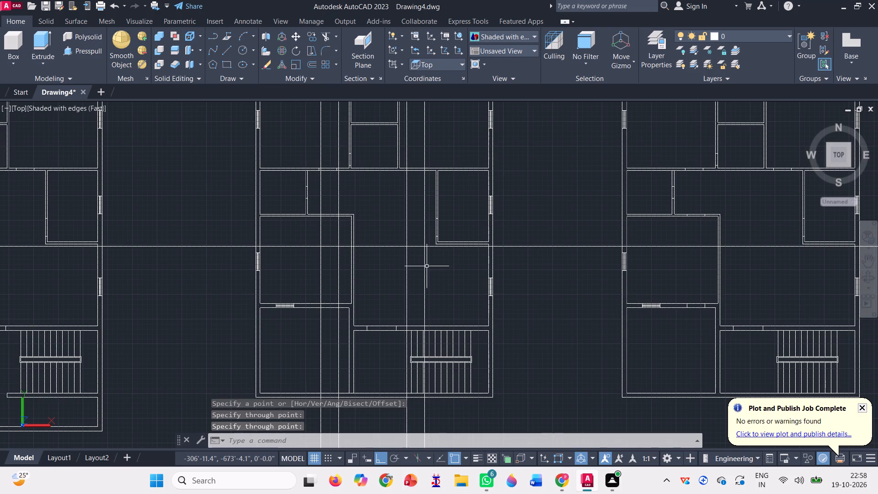
pyautogui.scroll(2, 450, 262)
pyautogui.scroll(-2, 421, 200)
pyautogui.scroll(-2, 387, 178)
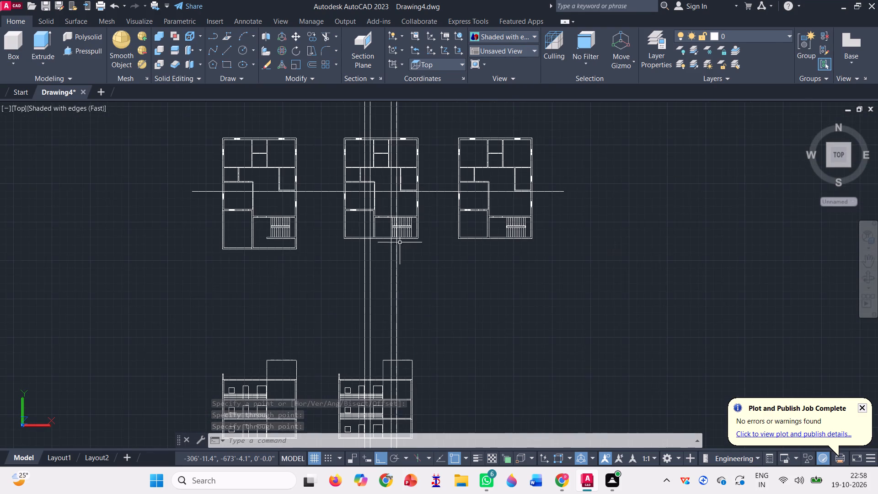
pyautogui.scroll(-1, 384, 276)
pyautogui.scroll(3, 398, 376)
pyautogui.scroll(2, 323, 285)
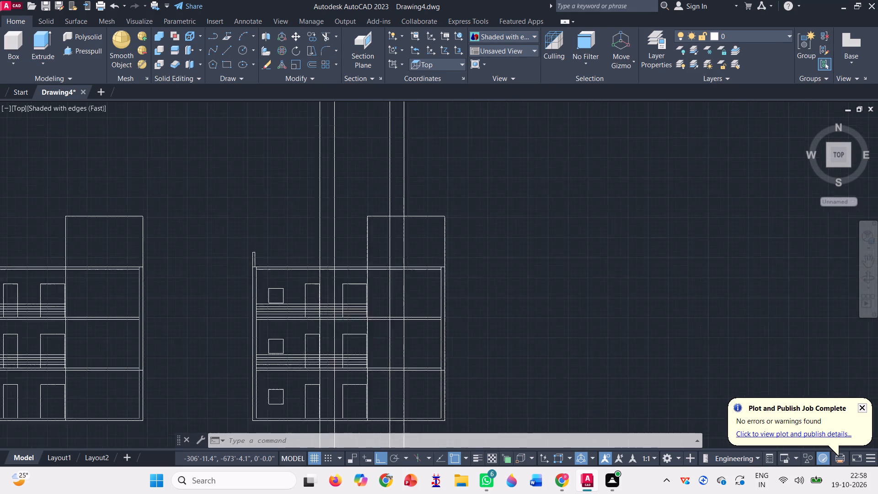
pyautogui.scroll(1, 323, 285)
pyautogui.click(421, 329)
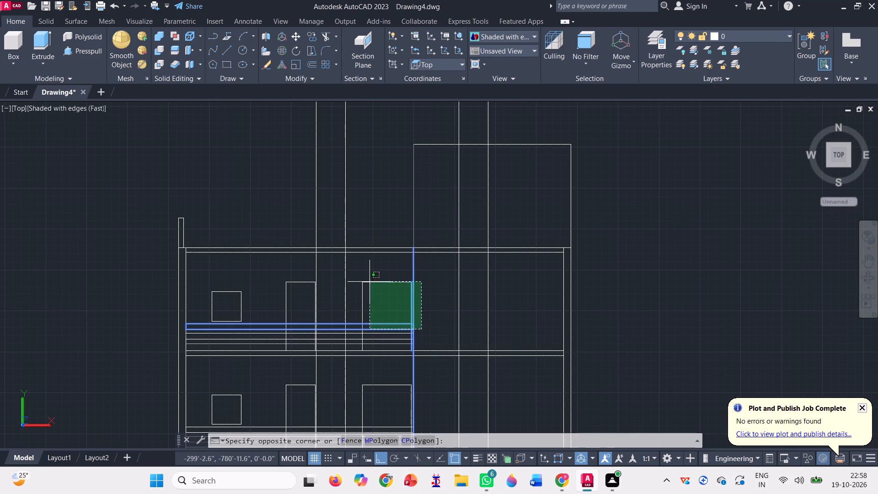
pyautogui.click(357, 274)
pyautogui.scroll(3, 411, 354)
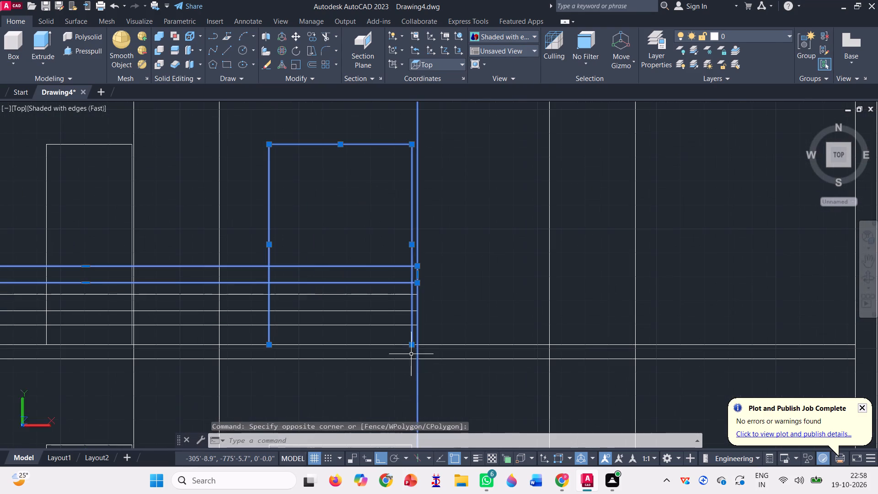
pyautogui.click(423, 332)
pyautogui.click(317, 279)
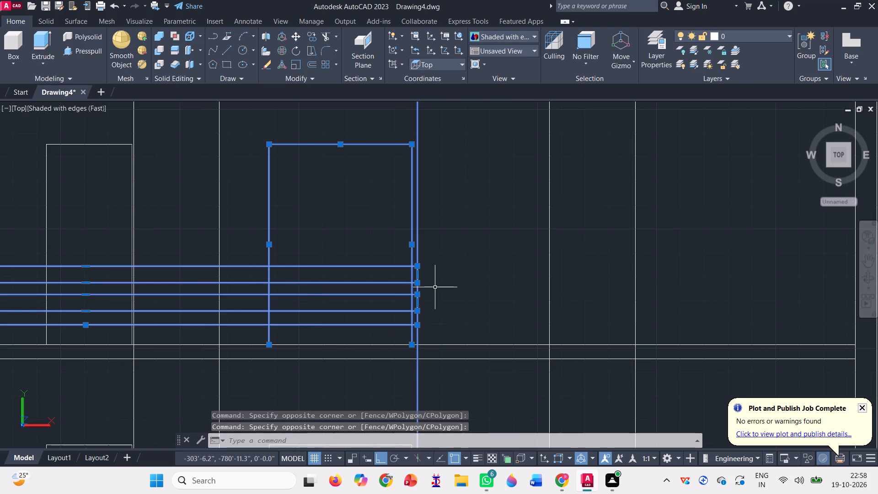
pyautogui.scroll(-1, 472, 285)
pyautogui.click(227, 231)
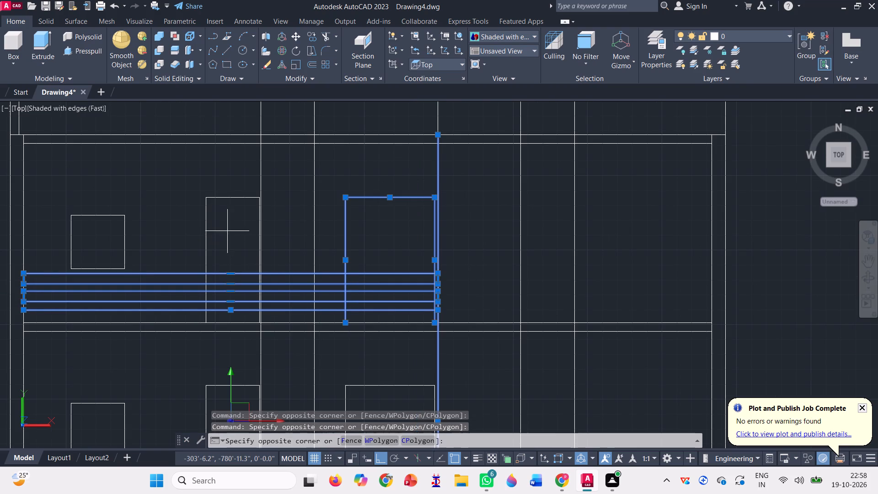
pyautogui.click(161, 180)
pyautogui.click(178, 246)
pyautogui.click(43, 193)
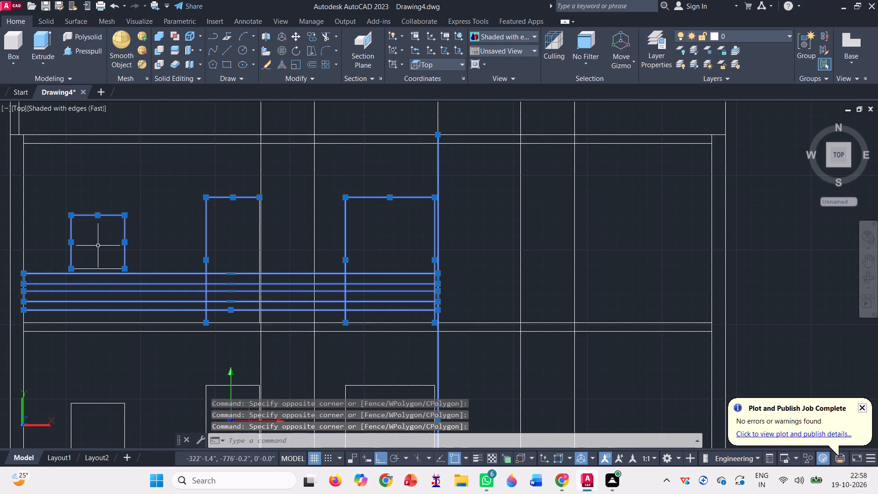
pyautogui.click(139, 295)
pyautogui.click(85, 234)
pyautogui.scroll(1, 216, 246)
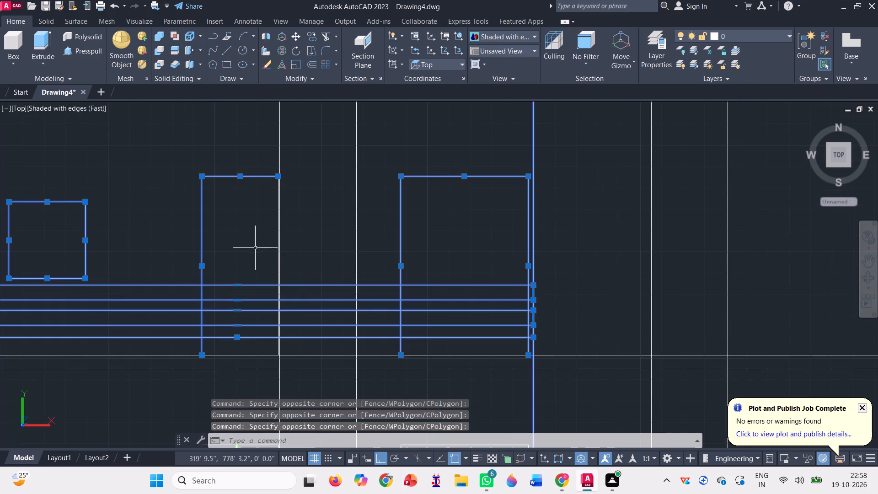
pyautogui.scroll(3, 256, 246)
pyautogui.click(321, 272)
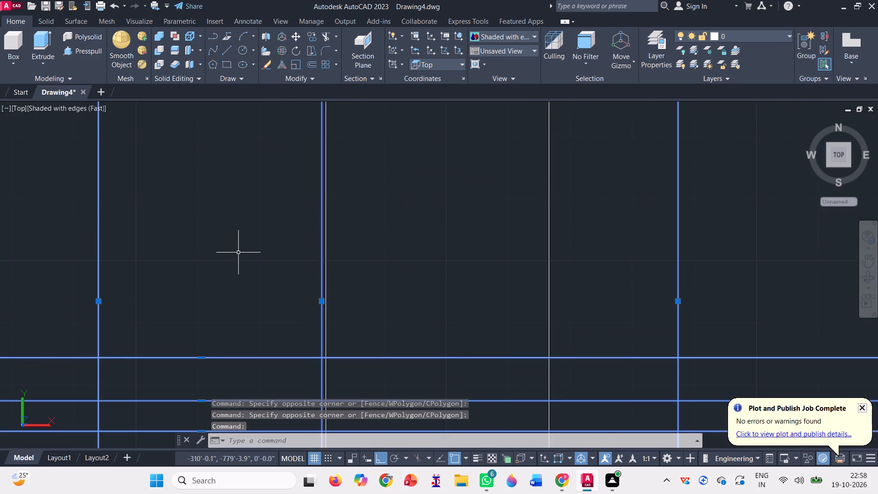
pyautogui.scroll(-2, 238, 252)
pyautogui.scroll(-1, 255, 204)
pyautogui.scroll(-1, 278, 239)
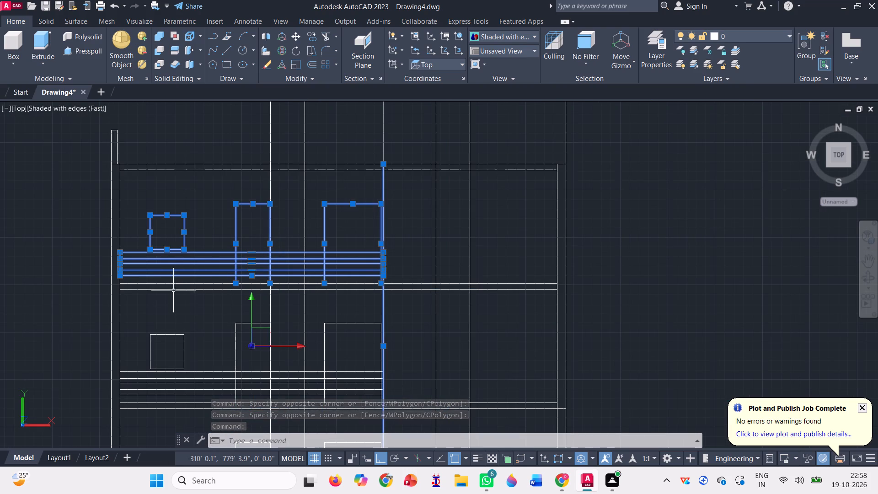
pyautogui.scroll(2, 163, 267)
pyautogui.scroll(-1, 223, 248)
pyautogui.scroll(-1, 192, 226)
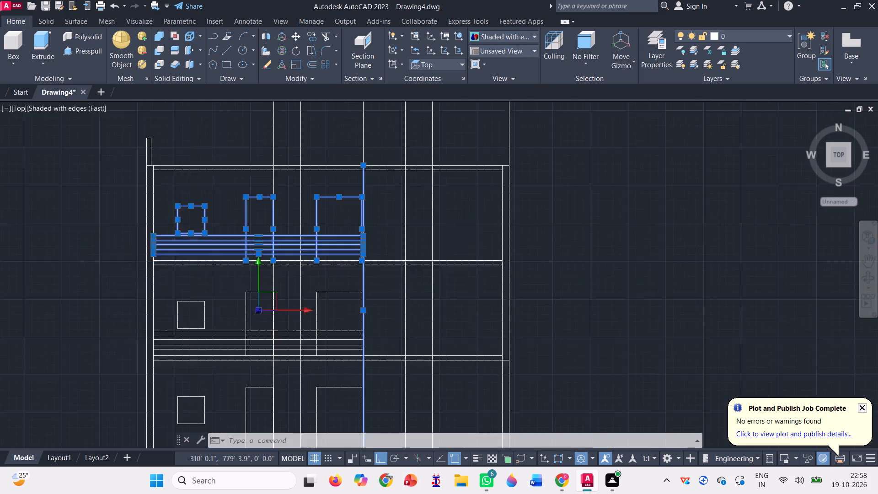
pyautogui.scroll(-1, 192, 225)
pyautogui.scroll(3, 256, 298)
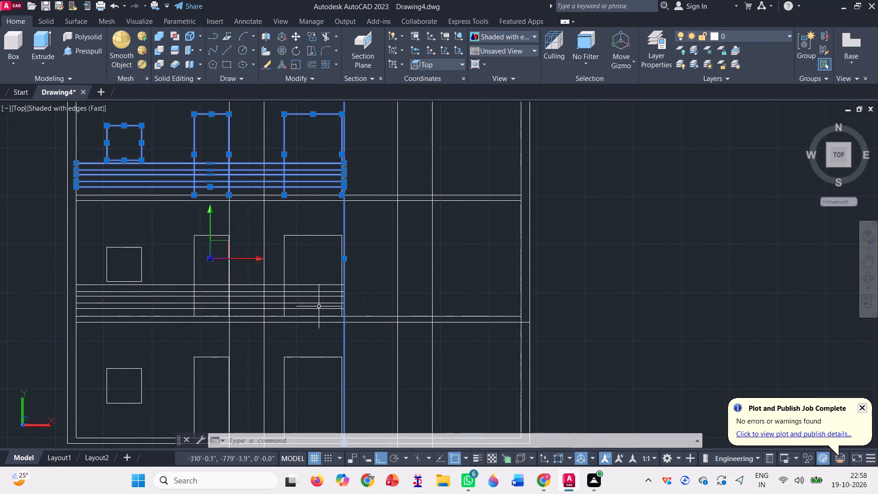
pyautogui.scroll(3, 319, 306)
pyautogui.click(324, 322)
pyautogui.scroll(-2, 324, 322)
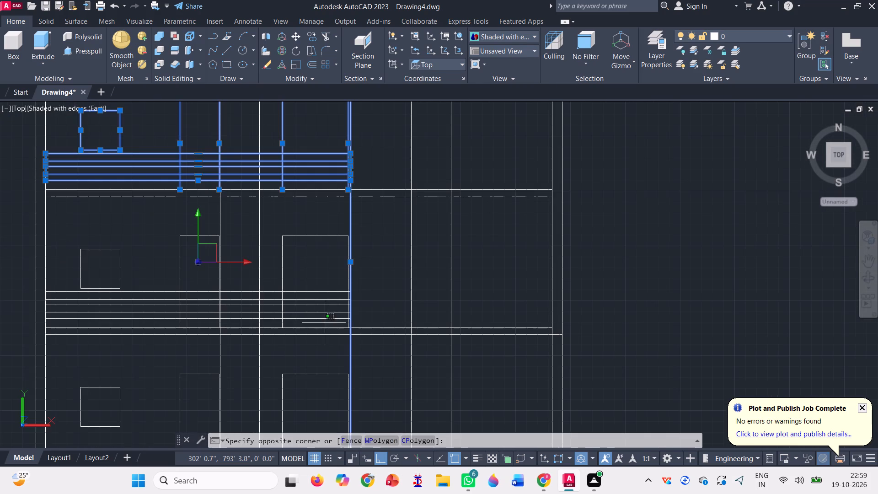
pyautogui.click(273, 230)
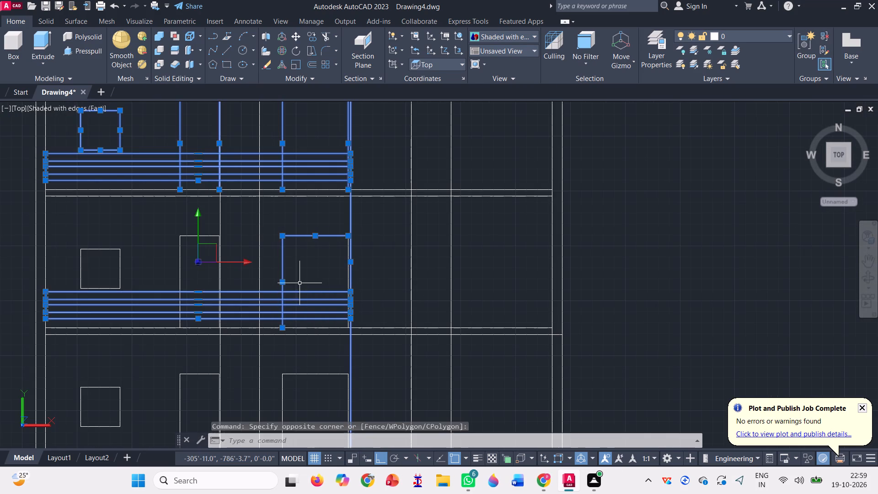
pyautogui.scroll(3, 319, 297)
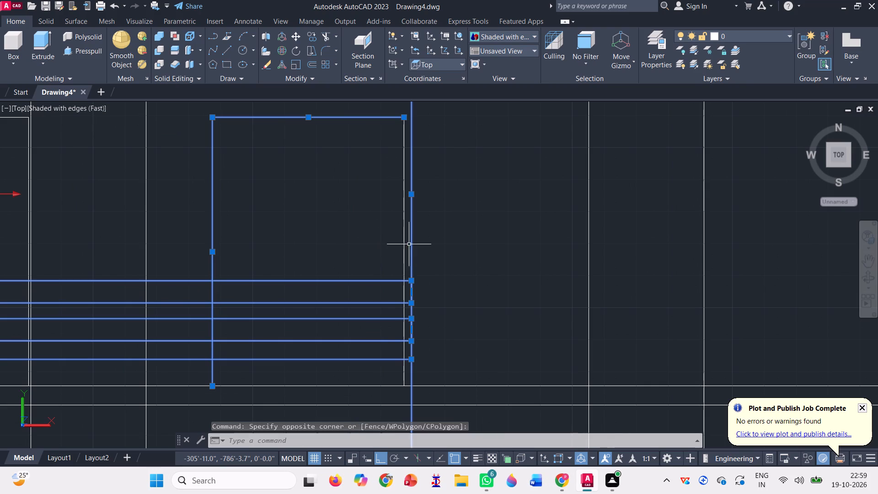
pyautogui.click(403, 245)
pyautogui.scroll(-4, 399, 275)
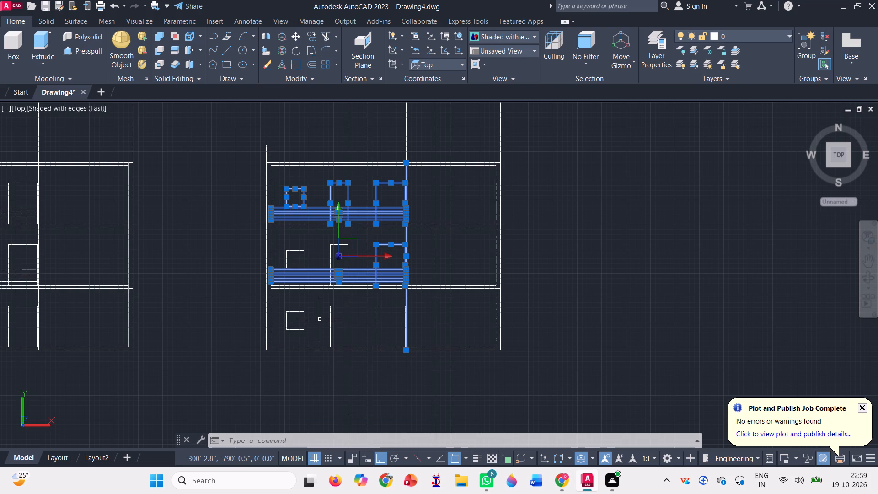
pyautogui.scroll(3, 320, 317)
pyautogui.click(286, 357)
pyautogui.click(201, 281)
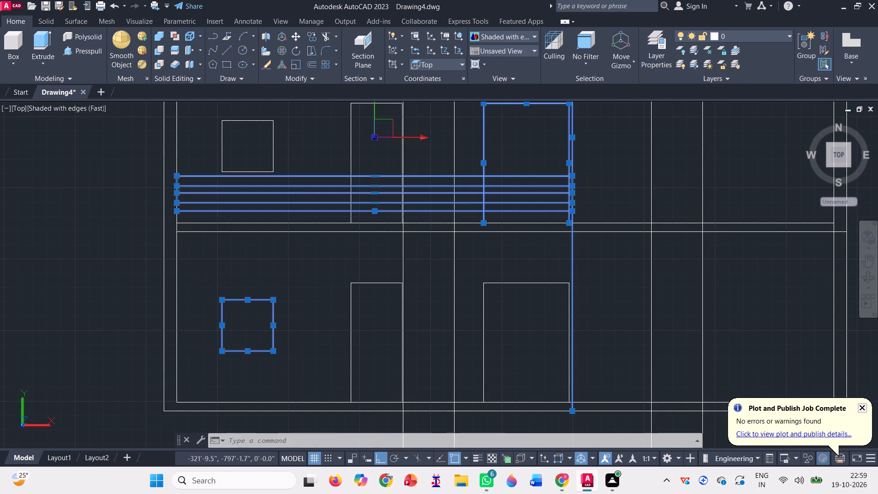
pyautogui.click(381, 333)
pyautogui.click(310, 272)
pyautogui.scroll(2, 401, 322)
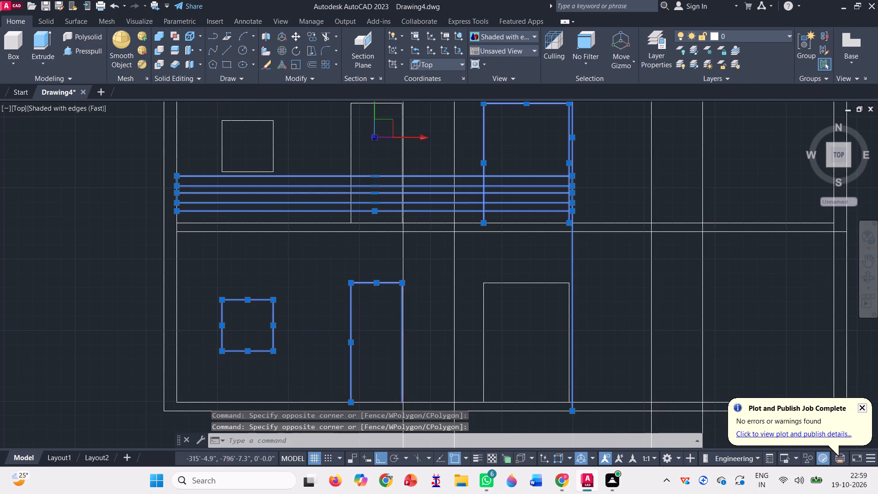
pyautogui.scroll(4, 401, 322)
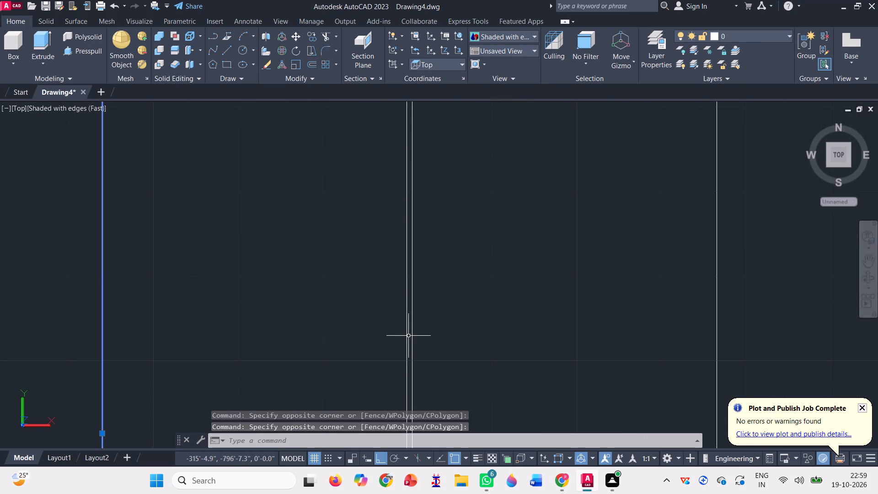
# Add the remaining window and door outlines on the lower two storeys to the selection and erase all the copied section's old openings and bands.
pyautogui.click(408, 335)
pyautogui.scroll(-4, 343, 305)
pyautogui.click(485, 323)
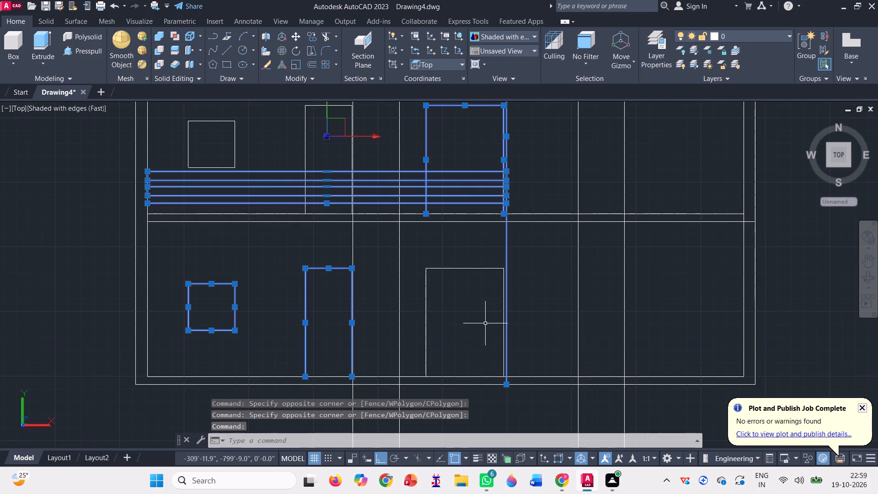
pyautogui.click(418, 262)
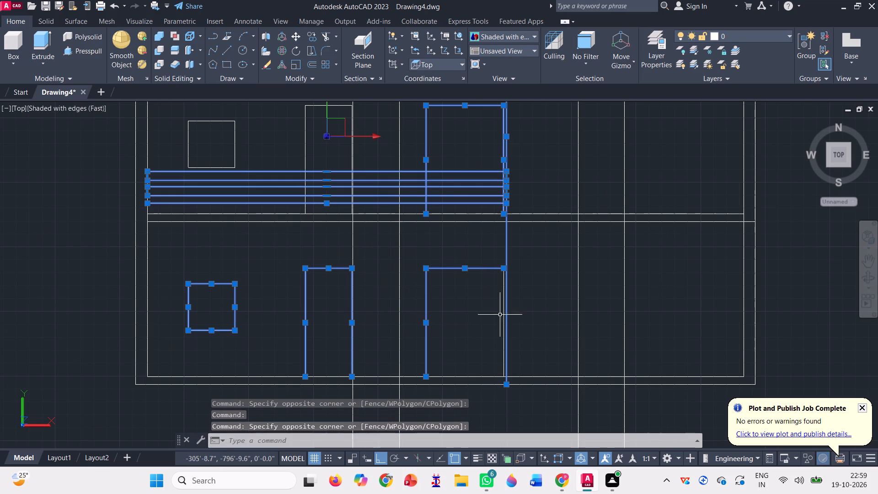
pyautogui.scroll(3, 504, 317)
pyautogui.click(504, 317)
pyautogui.scroll(-3, 478, 335)
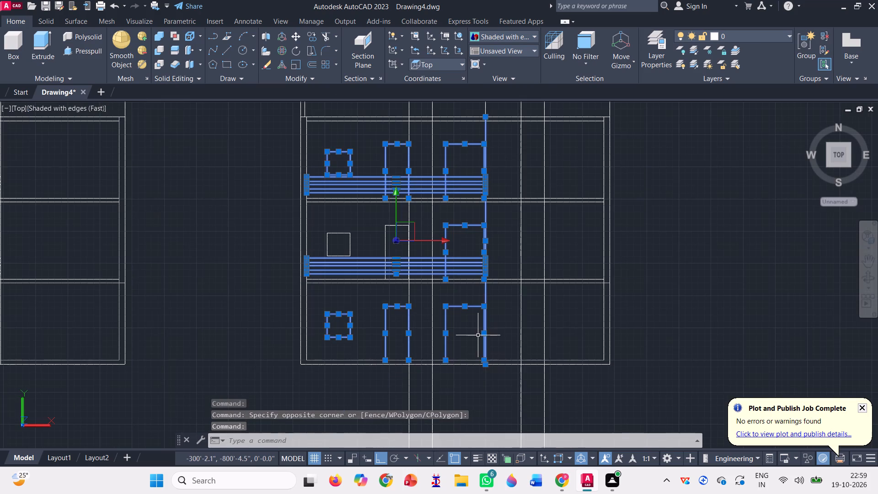
pyautogui.scroll(3, 359, 224)
pyautogui.click(446, 297)
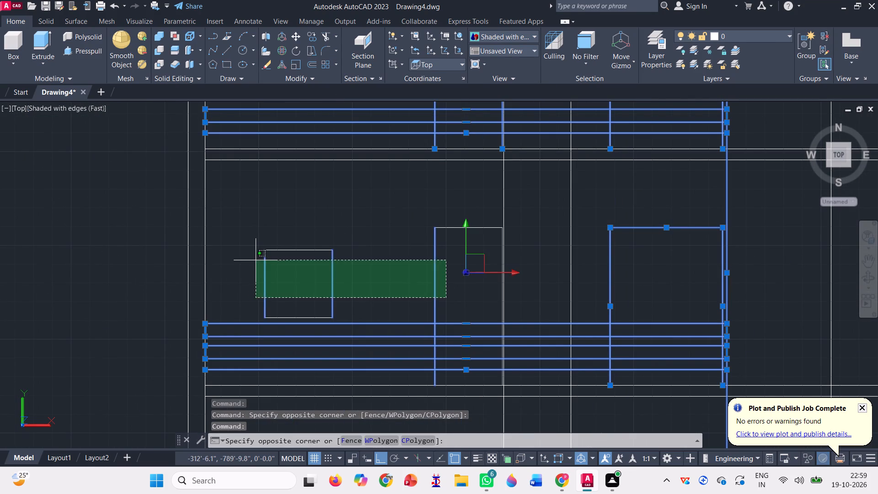
pyautogui.click(251, 258)
pyautogui.click(294, 277)
pyautogui.click(257, 216)
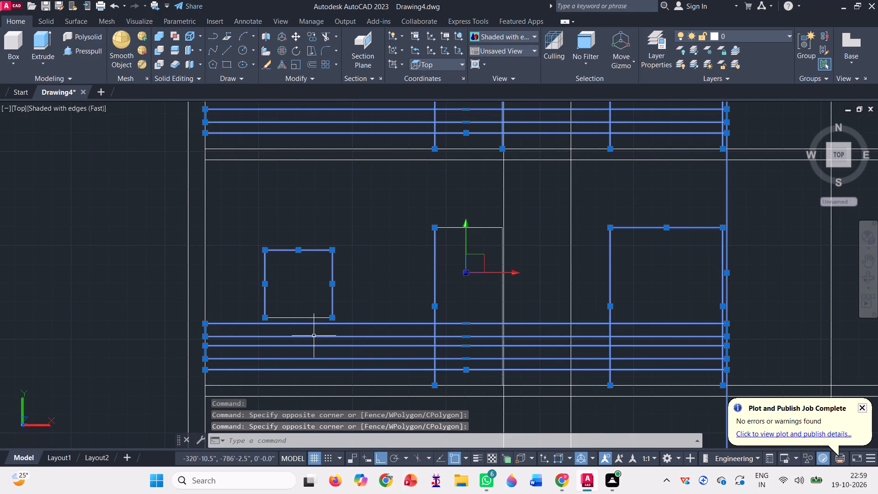
pyautogui.click(307, 330)
pyautogui.click(277, 289)
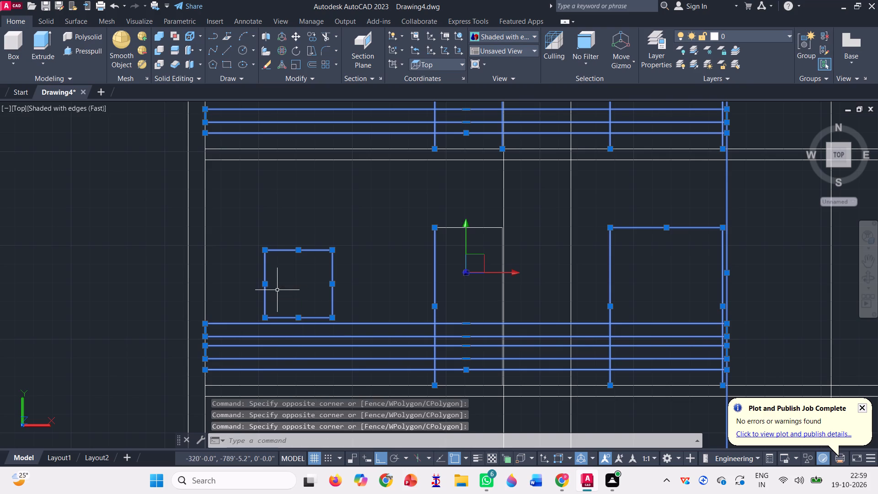
pyautogui.scroll(3, 447, 232)
pyautogui.click(459, 249)
pyautogui.click(427, 192)
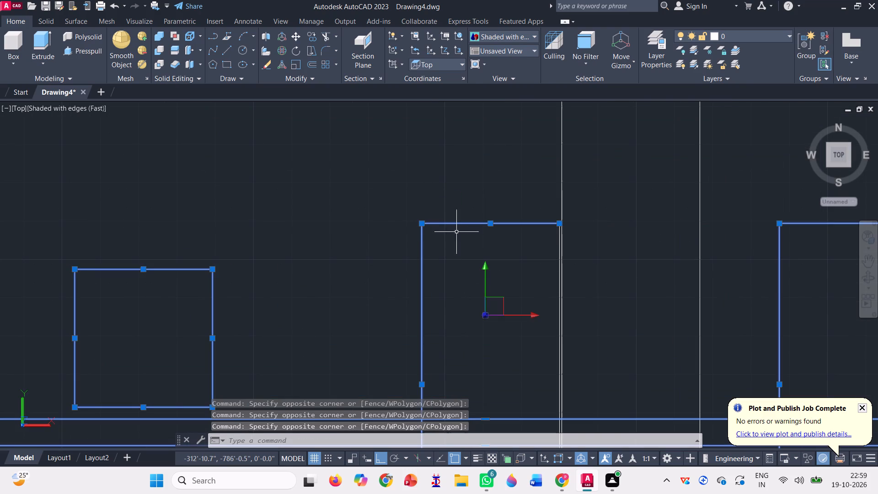
pyautogui.scroll(3, 571, 276)
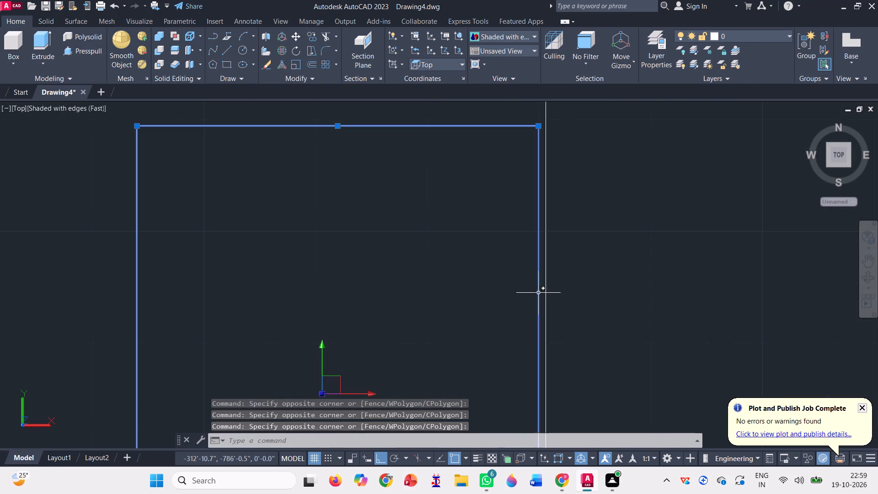
pyautogui.click(538, 292)
pyautogui.scroll(-6, 391, 265)
pyautogui.scroll(-2, 444, 232)
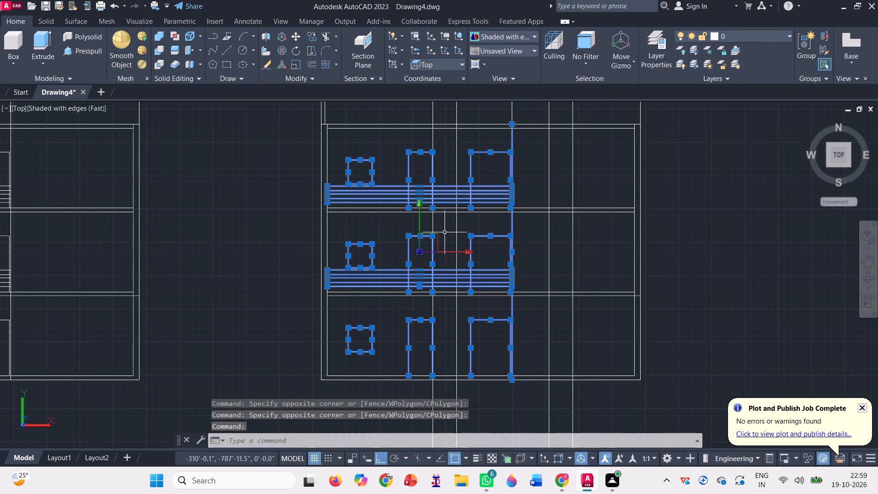
pyautogui.press('Delete')
pyautogui.scroll(-2, 444, 232)
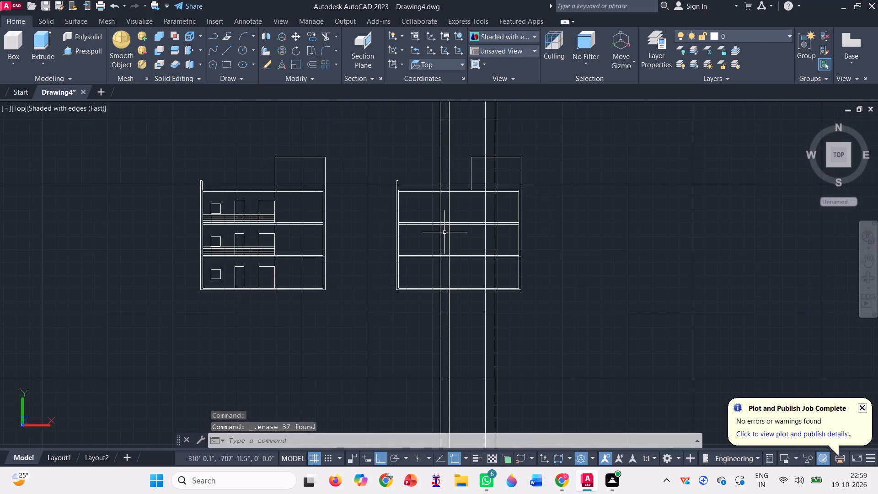
# Draw a door outline 7' high and 3' wide on the ground storey's floor line between the east pair of construction lines.
pyautogui.click(226, 48)
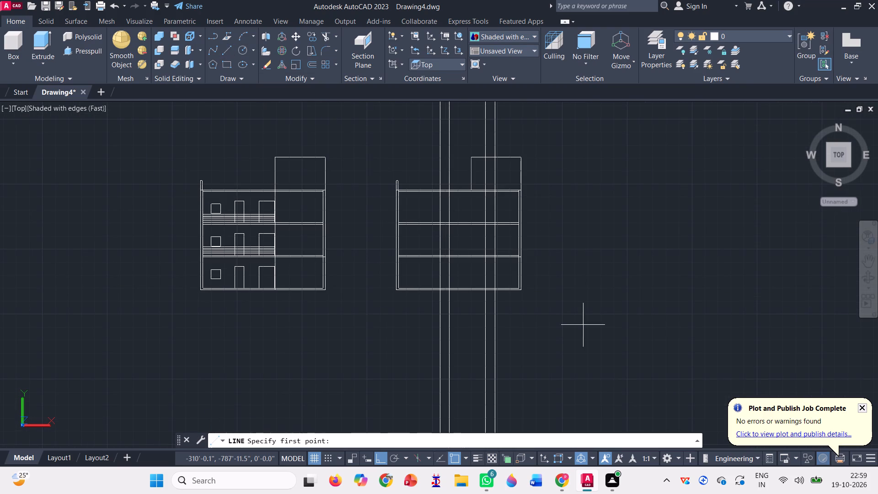
pyautogui.scroll(3, 494, 290)
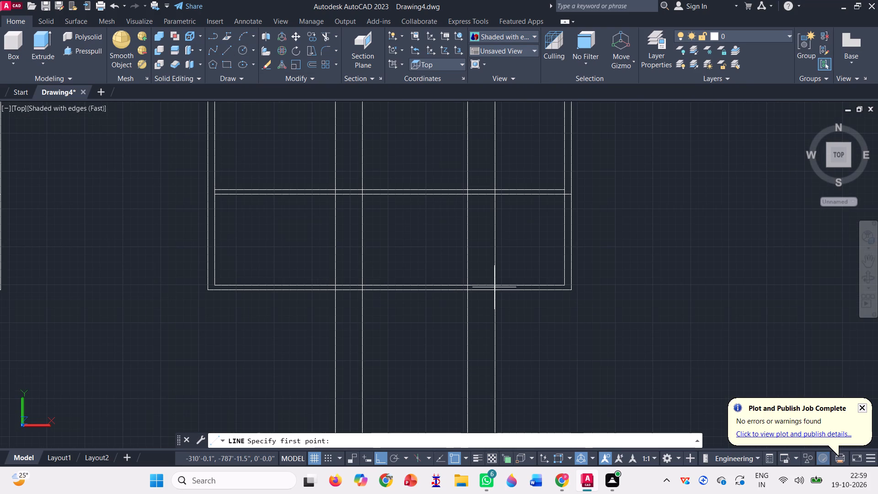
pyautogui.scroll(3, 494, 285)
pyautogui.click(494, 285)
pyautogui.scroll(-2, 451, 358)
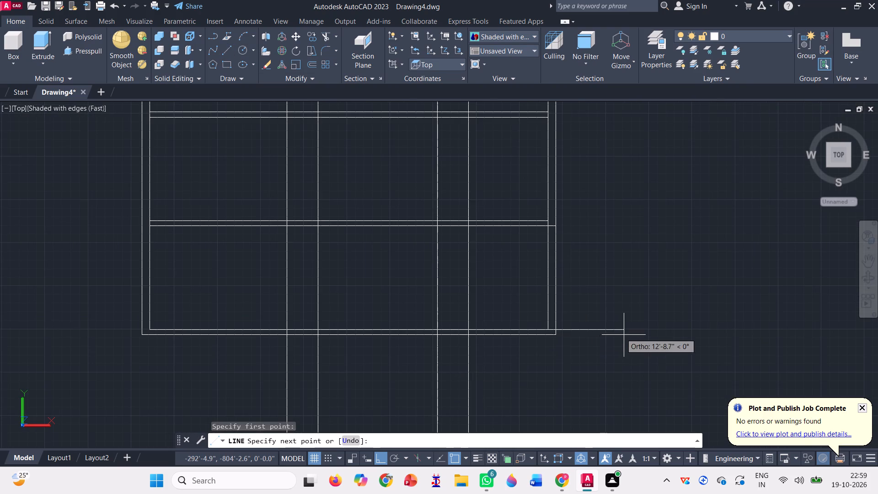
pyautogui.write("7'")
pyautogui.press('Return')
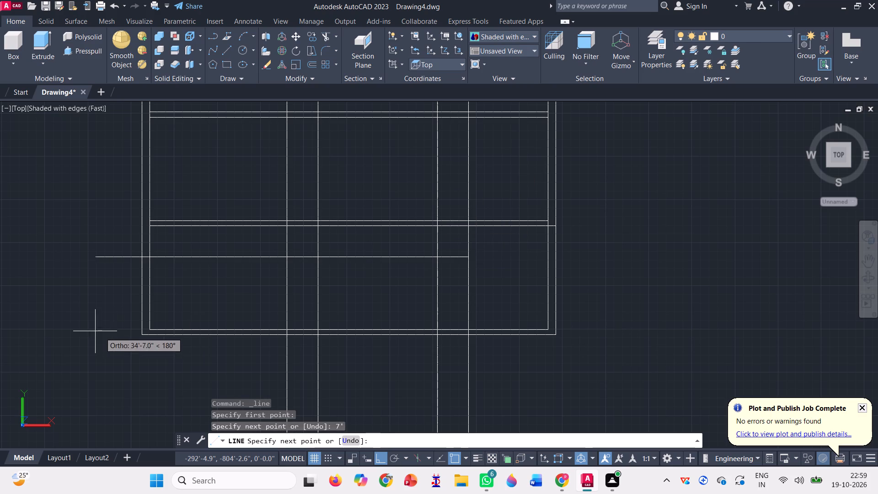
pyautogui.write("3'")
pyautogui.press('Return')
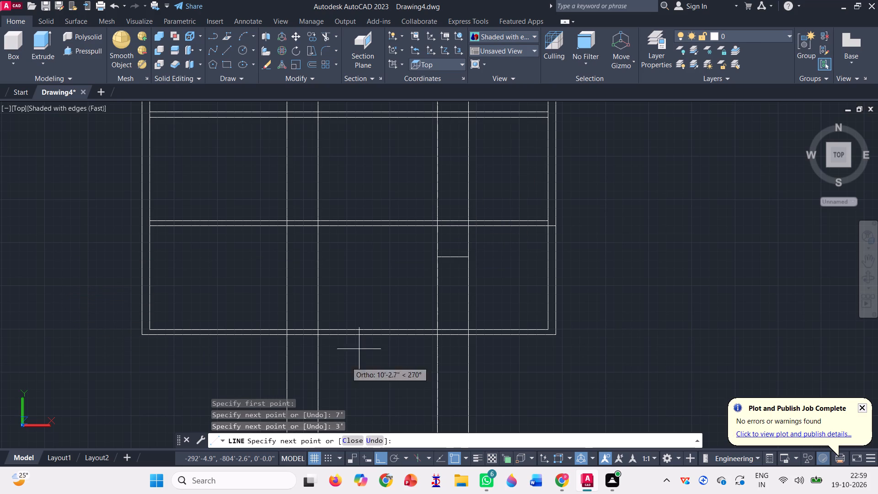
pyautogui.click(435, 326)
pyautogui.press('space')
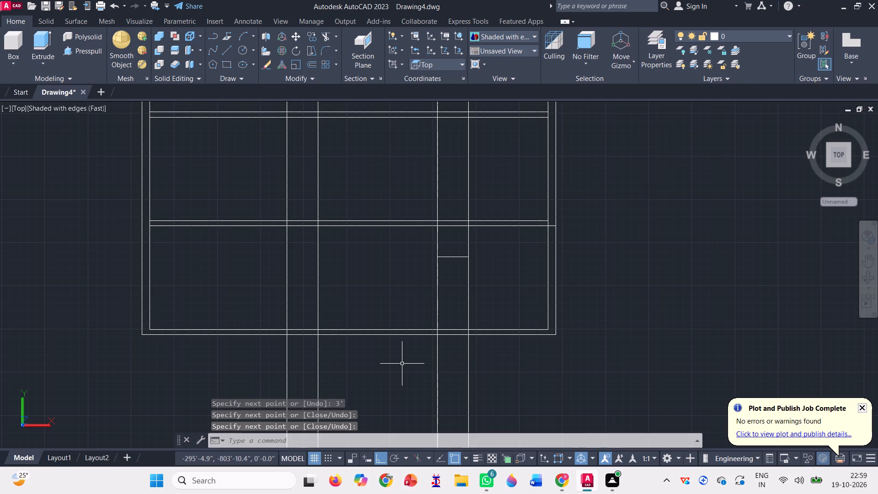
# Erase the east pair of vertical construction lines running through the reworked section.
pyautogui.scroll(-2, 432, 343)
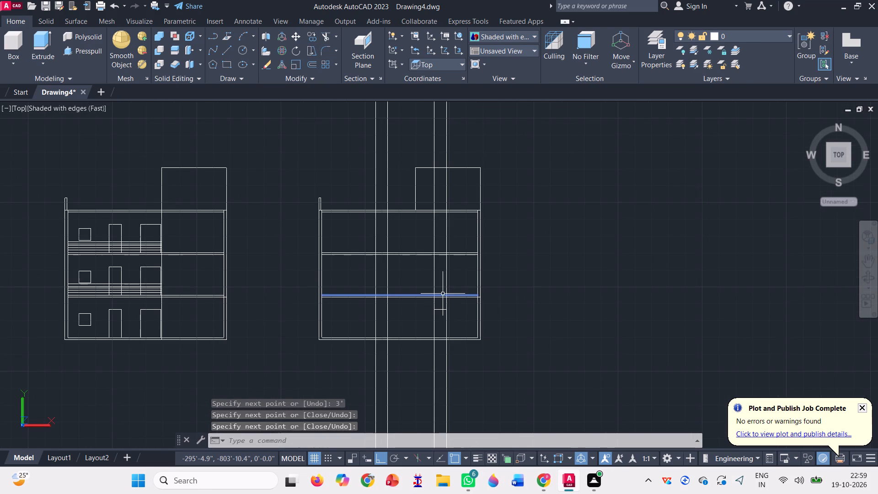
pyautogui.scroll(2, 457, 339)
pyautogui.scroll(-2, 434, 338)
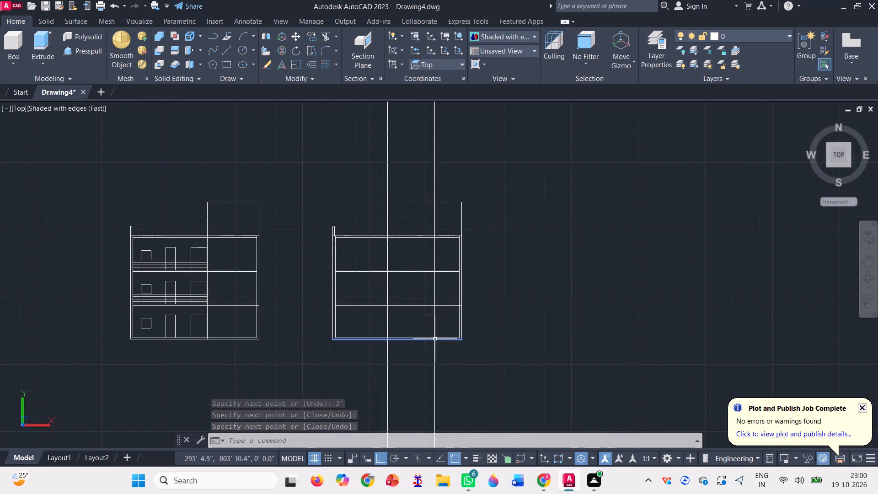
pyautogui.click(451, 161)
pyautogui.click(413, 152)
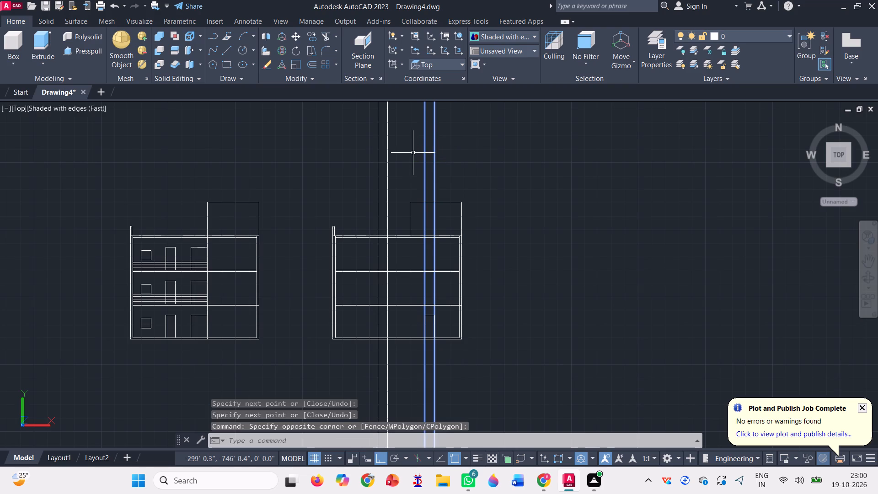
pyautogui.press('Delete')
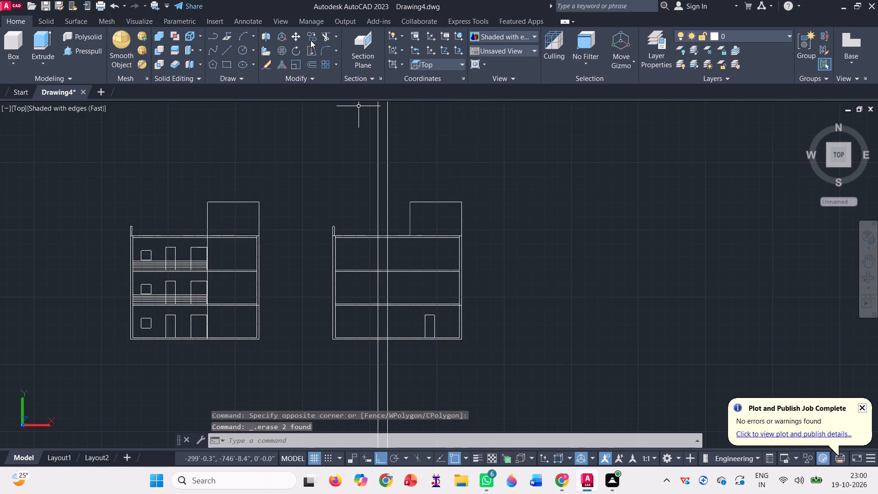
# Copy the ground-storey door outline along the floor line into the west pair of construction lines.
pyautogui.click(311, 38)
pyautogui.scroll(2, 411, 320)
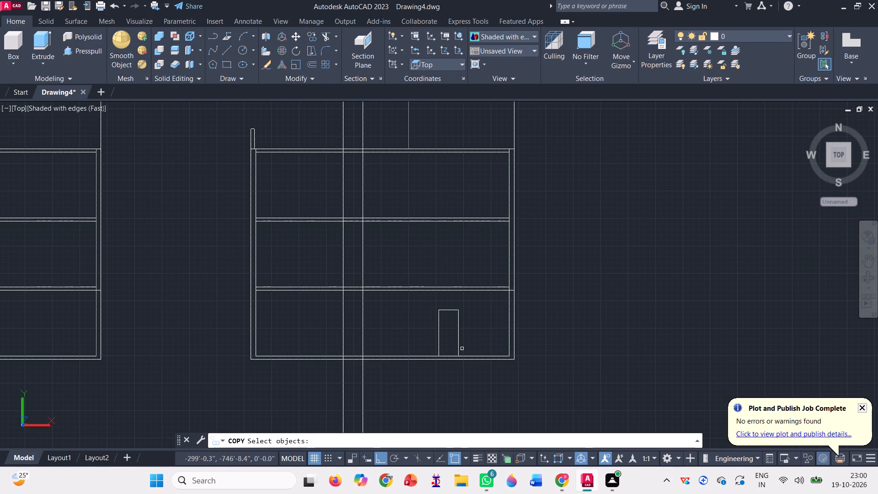
pyautogui.click(476, 348)
pyautogui.click(412, 305)
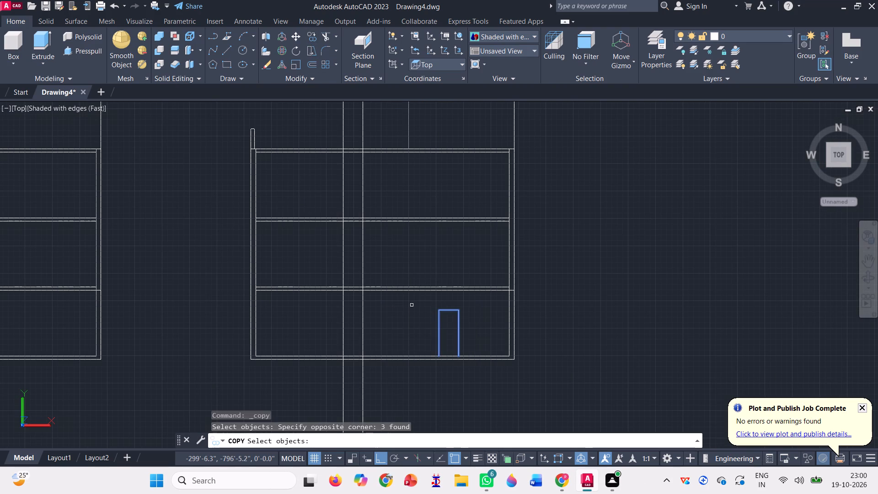
pyautogui.press('space')
pyautogui.scroll(3, 460, 361)
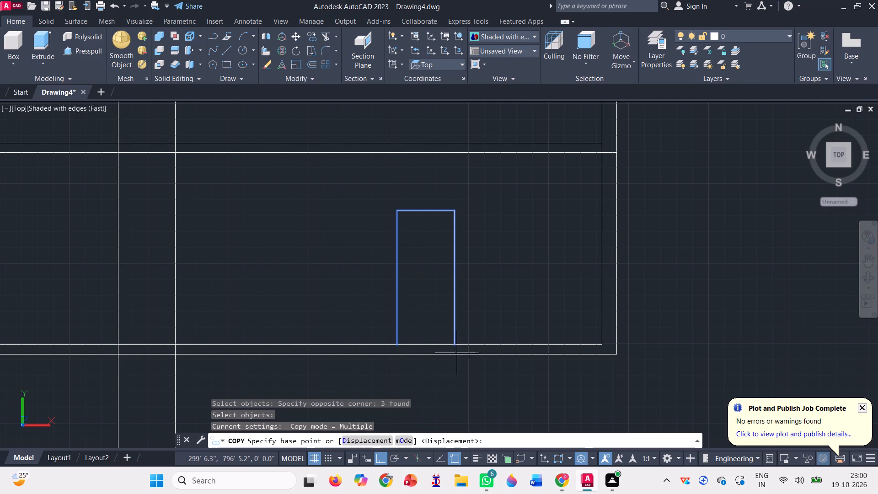
pyautogui.click(454, 346)
pyautogui.scroll(-1, 518, 351)
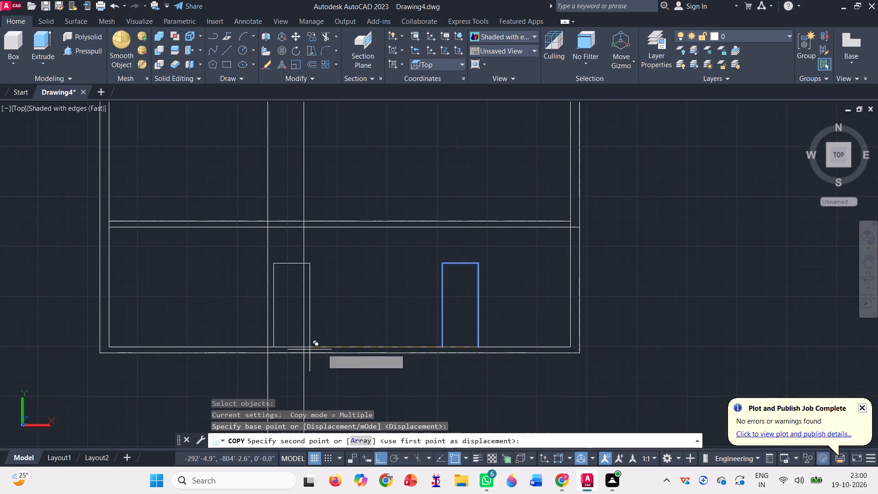
pyautogui.scroll(3, 290, 349)
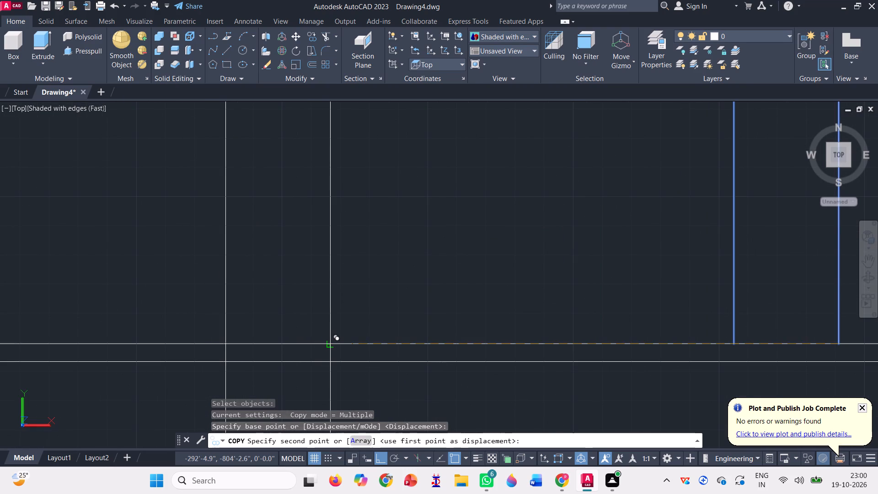
pyautogui.click(330, 344)
pyautogui.scroll(-3, 351, 387)
pyautogui.press('space')
# Erase the west pair of vertical construction lines running through the reworked section.
pyautogui.scroll(-2, 425, 382)
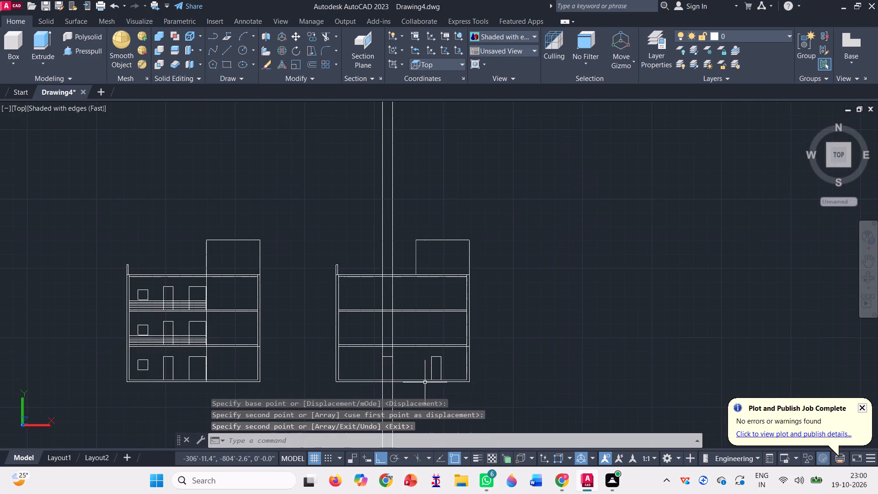
pyautogui.click(430, 179)
pyautogui.click(328, 175)
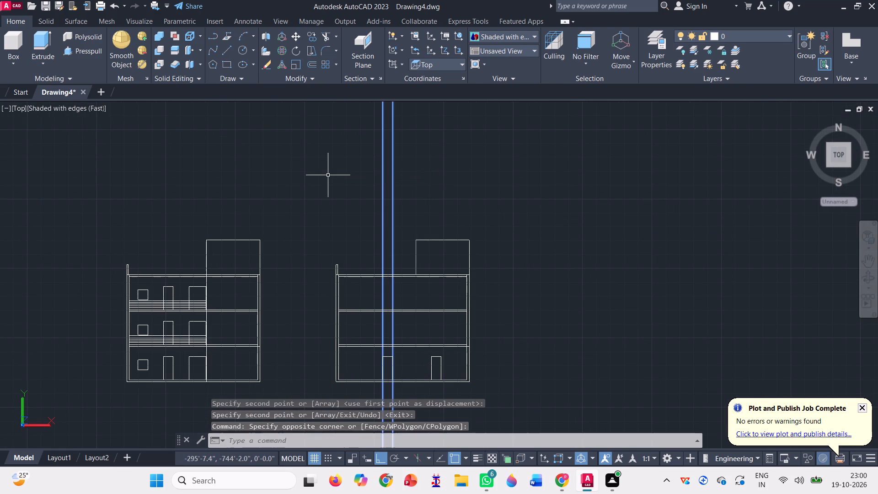
pyautogui.press('Delete')
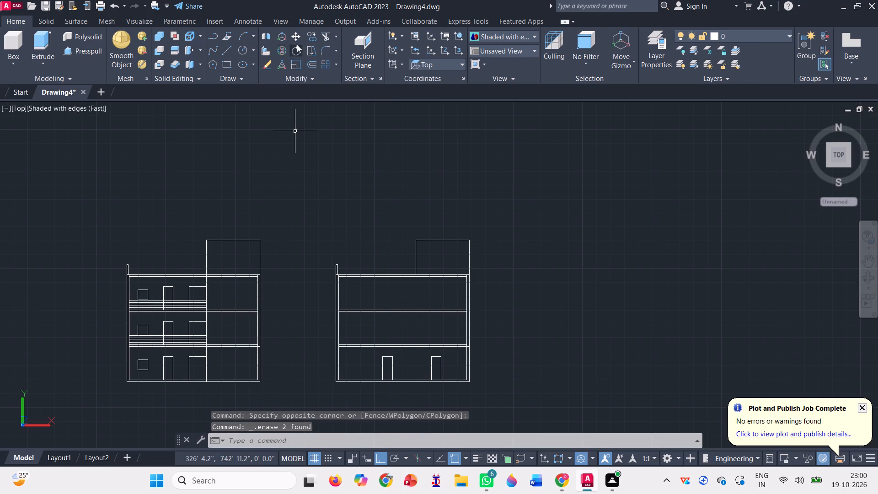
# Copy both ground-storey door outlines in the reworked section up to the floor lines of the two storeys above.
pyautogui.click(309, 36)
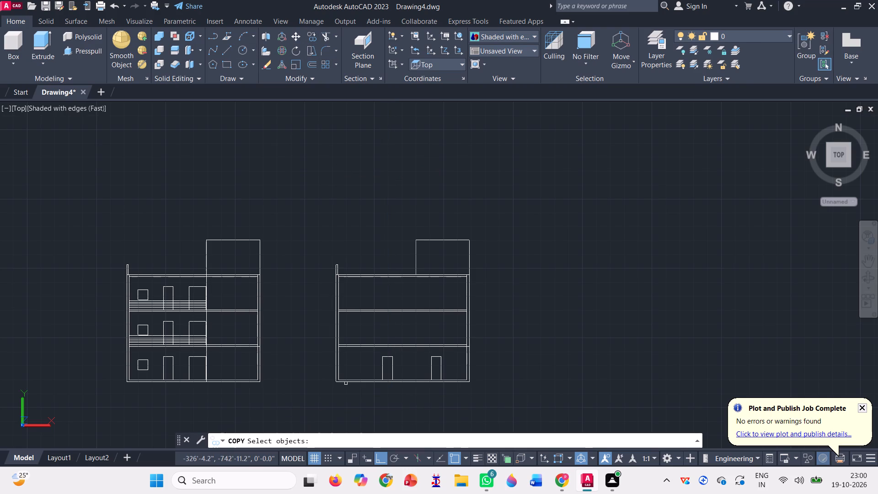
pyautogui.scroll(2, 346, 383)
pyautogui.click(487, 358)
pyautogui.click(363, 327)
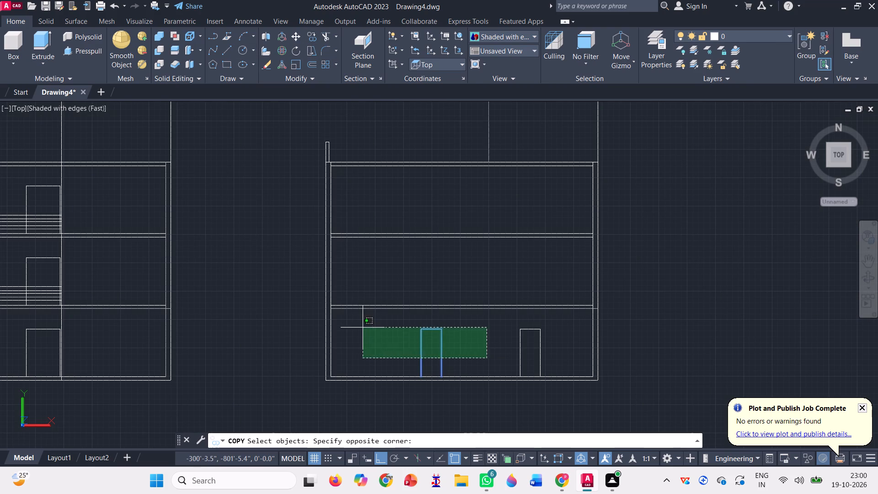
pyautogui.click(563, 352)
pyautogui.click(490, 317)
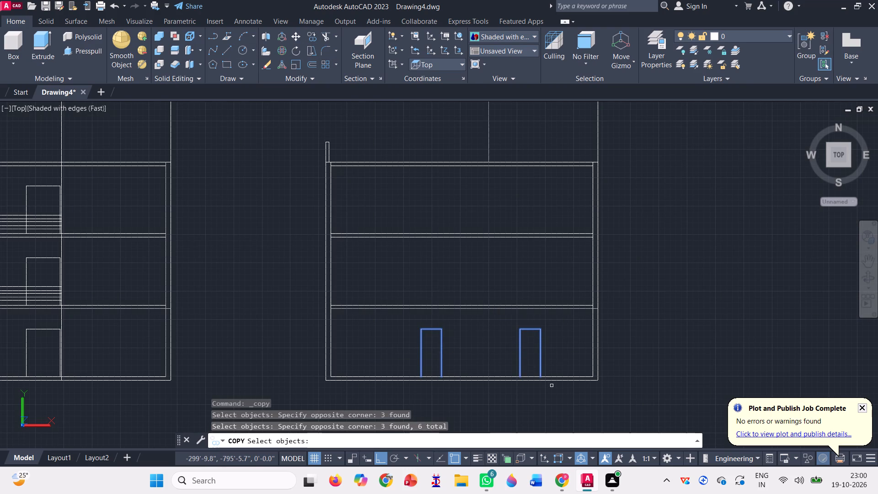
pyautogui.scroll(1, 553, 387)
pyautogui.press('space')
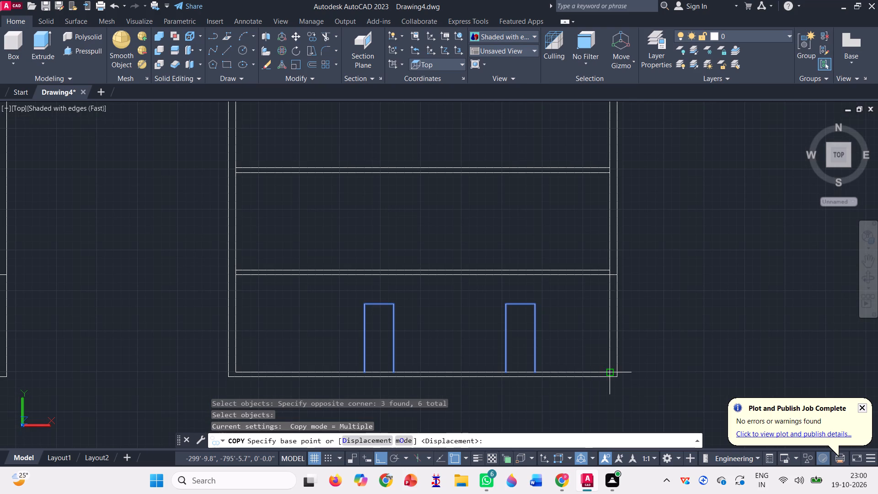
pyautogui.click(608, 371)
pyautogui.scroll(3, 609, 273)
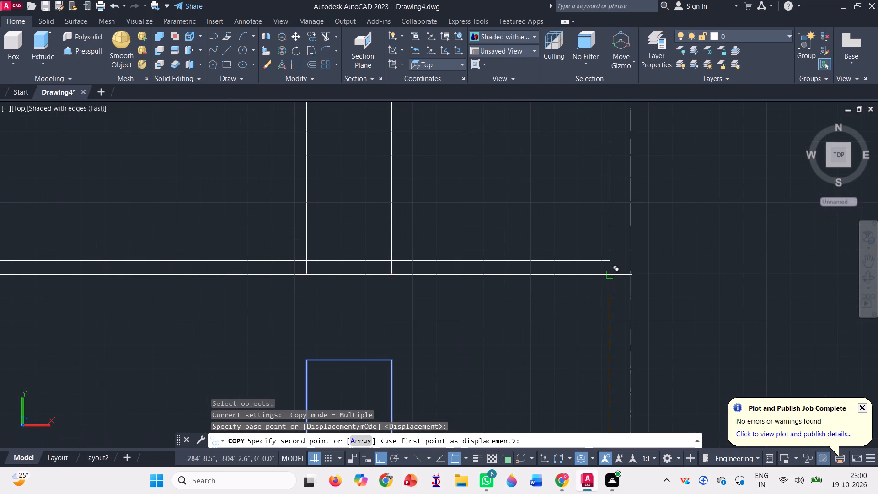
pyautogui.click(611, 257)
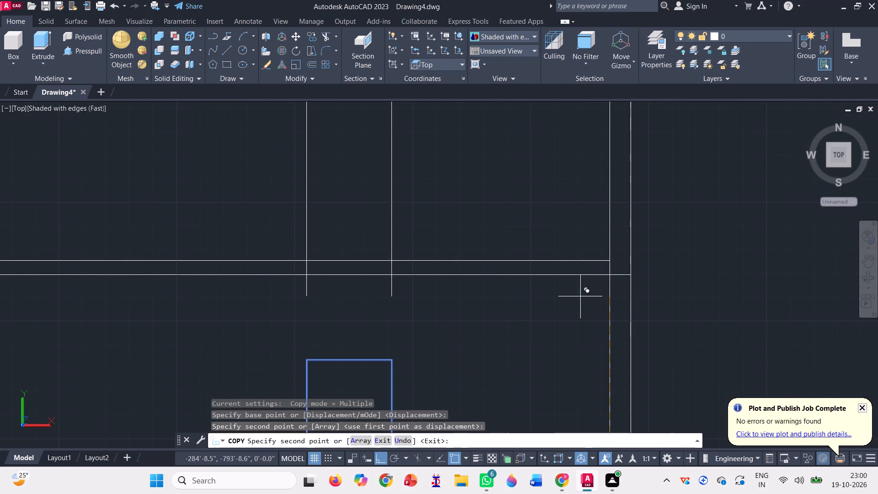
pyautogui.scroll(-3, 559, 356)
pyautogui.scroll(2, 565, 244)
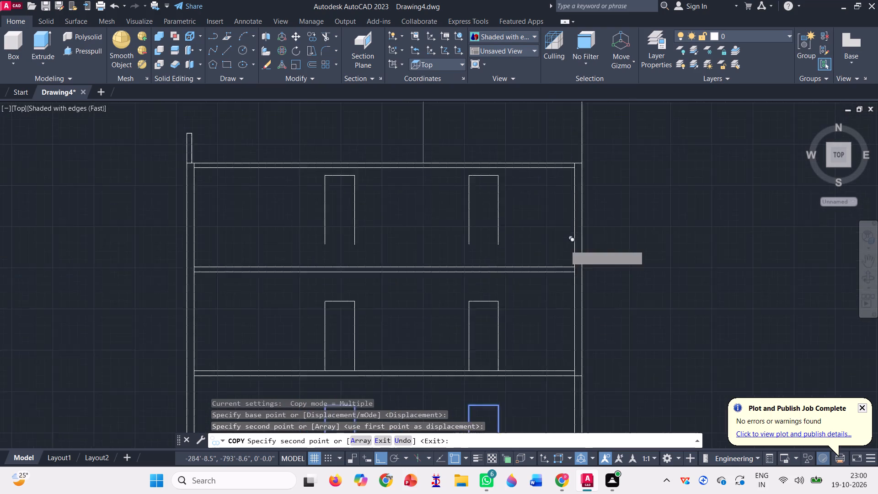
pyautogui.click(578, 273)
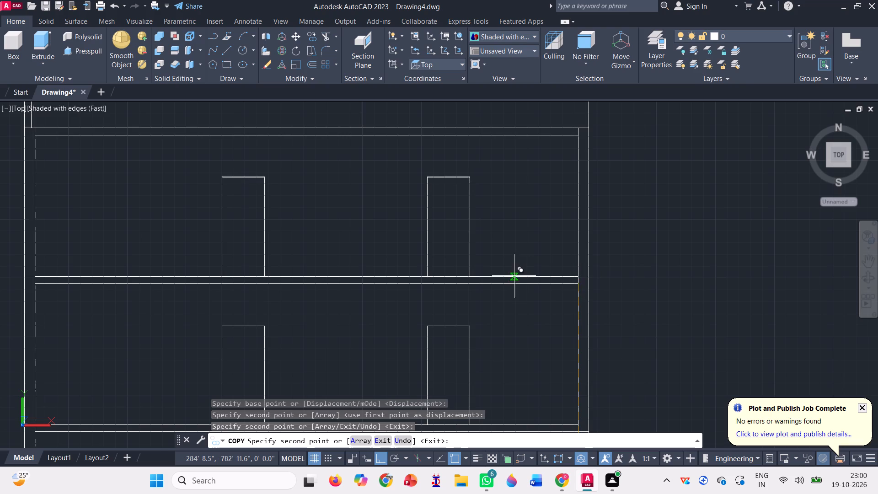
pyautogui.scroll(-2, 514, 274)
pyautogui.press('space')
pyautogui.scroll(-2, 408, 249)
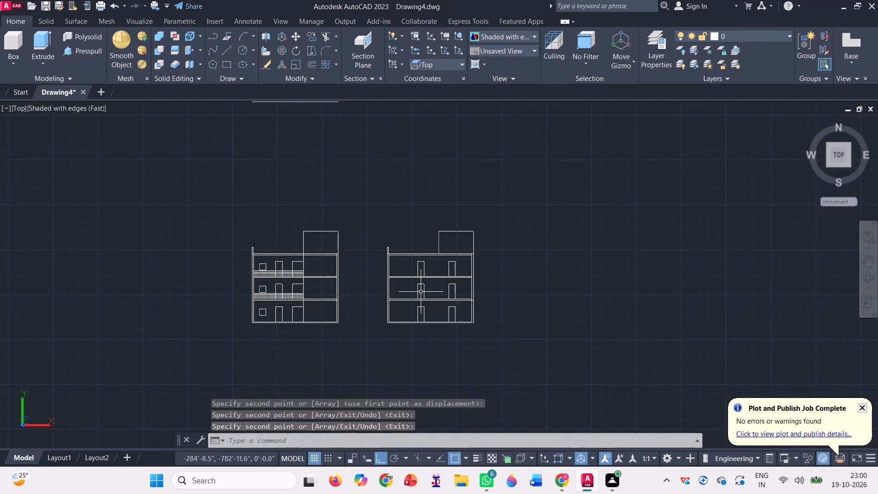
# Examine the floor plans along the section line and compare them with the two sections below.
pyautogui.scroll(-2, 430, 324)
pyautogui.scroll(2, 374, 173)
pyautogui.scroll(1, 381, 287)
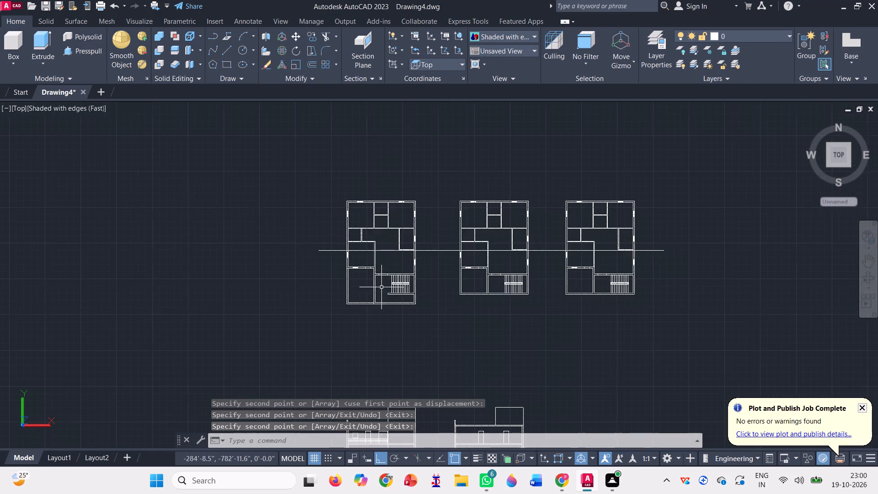
pyautogui.scroll(2, 381, 287)
pyautogui.scroll(-2, 369, 207)
pyautogui.scroll(3, 387, 168)
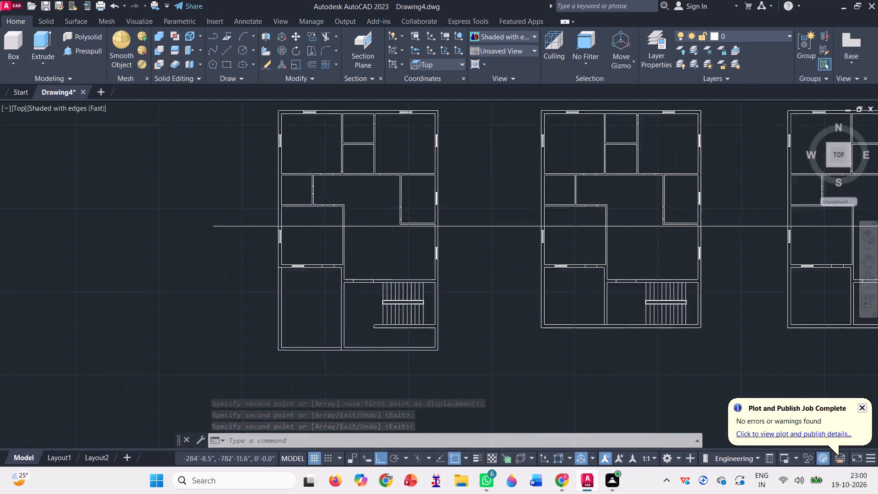
pyautogui.scroll(-4, 387, 168)
pyautogui.scroll(1, 449, 301)
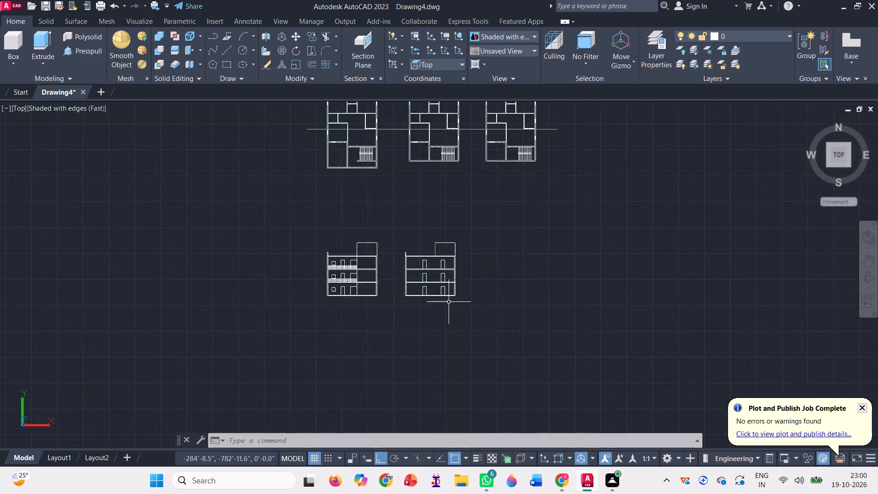
# Move both sections together straight up so they sit closer beneath the floor plans.
pyautogui.scroll(2, 449, 301)
pyautogui.scroll(-2, 417, 341)
pyautogui.click(460, 345)
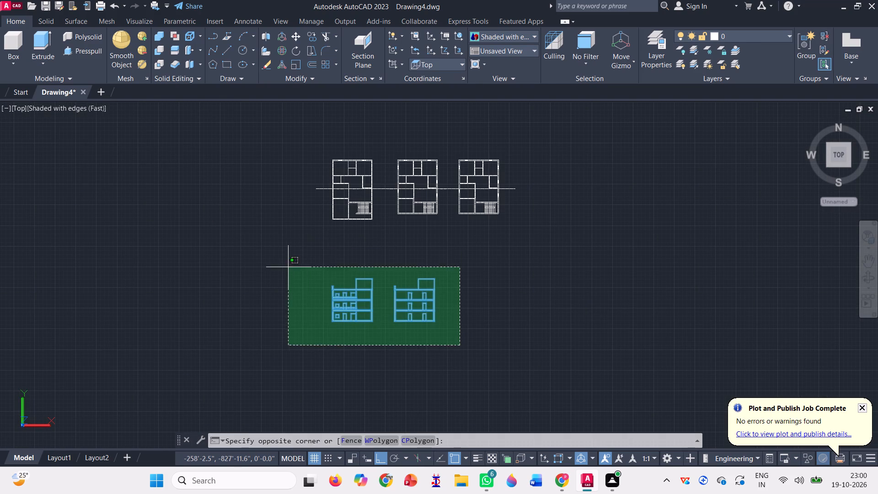
pyautogui.click(288, 267)
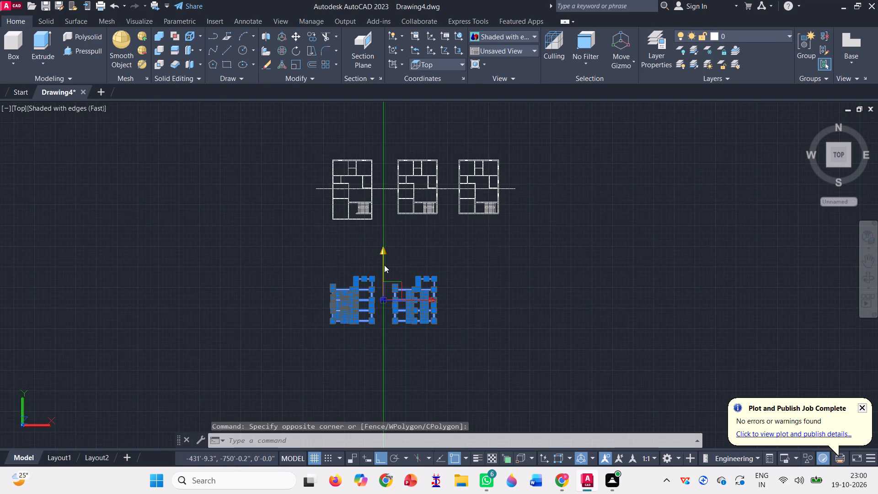
pyautogui.moveTo(384, 264); pyautogui.dragTo(383, 299)
pyautogui.click(385, 270)
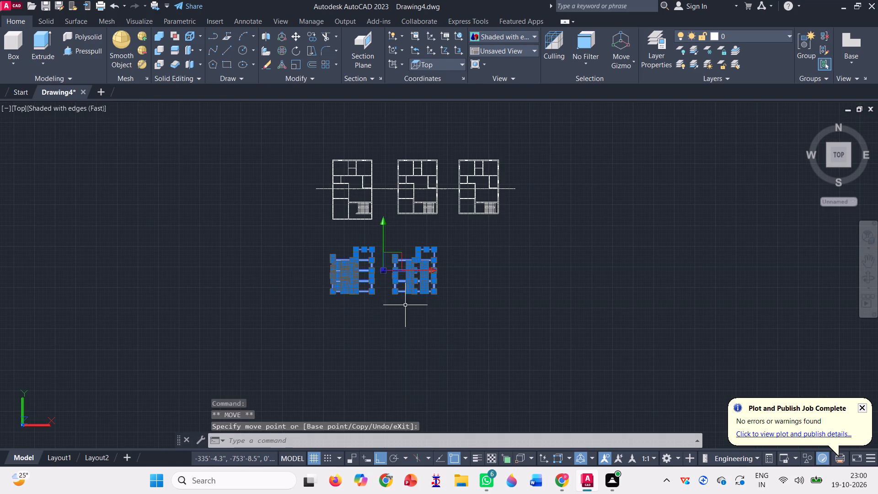
pyautogui.press('Escape')
# Switch the viewport to the SW Isometric view, showing the 3D building with the plans and sections.
pyautogui.scroll(-2, 398, 340)
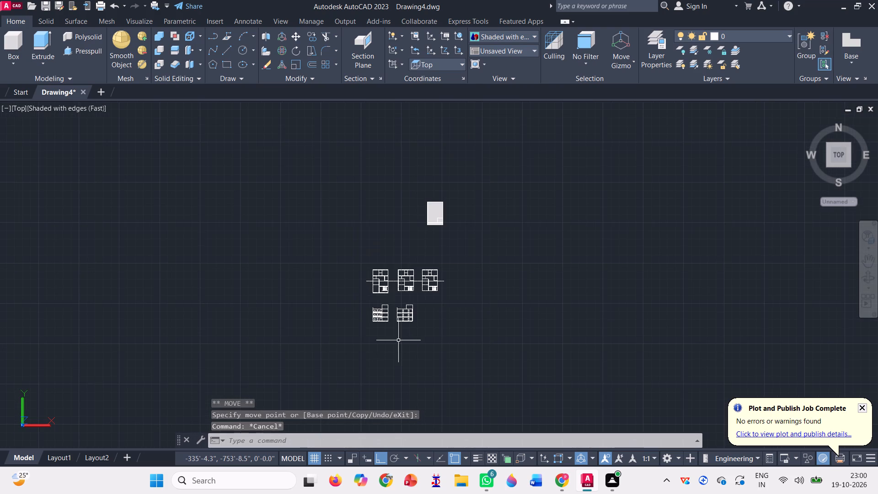
pyautogui.scroll(1, 430, 313)
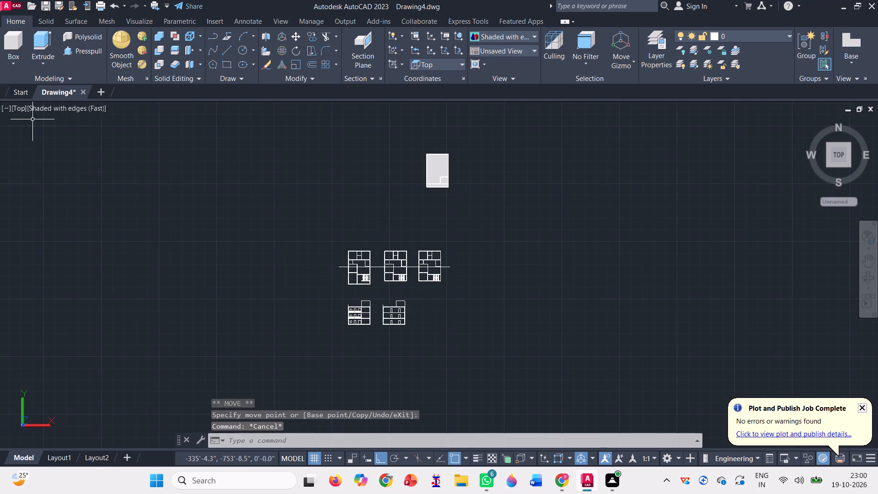
pyautogui.click(16, 108)
pyautogui.click(49, 212)
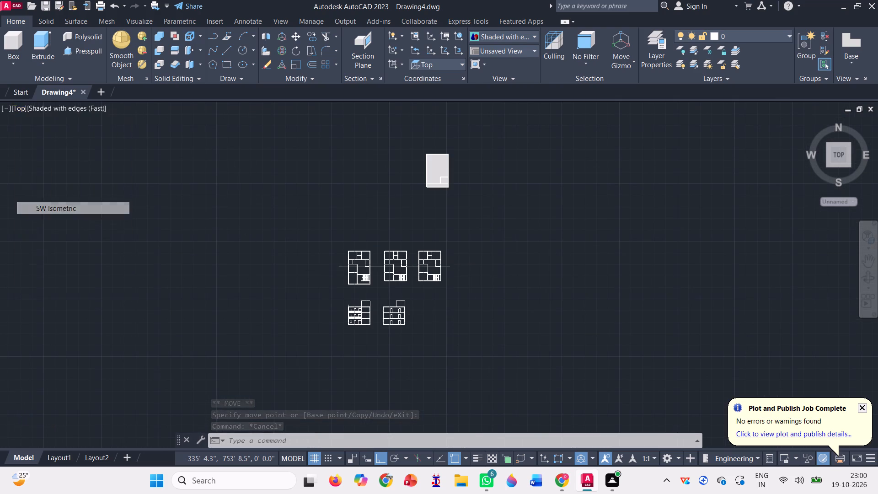
pyautogui.scroll(-1, 508, 311)
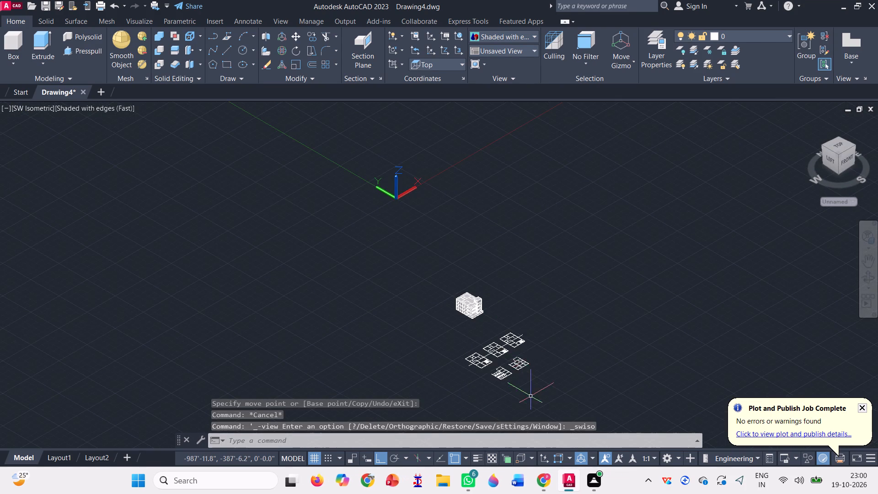
pyautogui.scroll(3, 530, 404)
pyautogui.scroll(-1, 419, 366)
pyautogui.scroll(2, 410, 351)
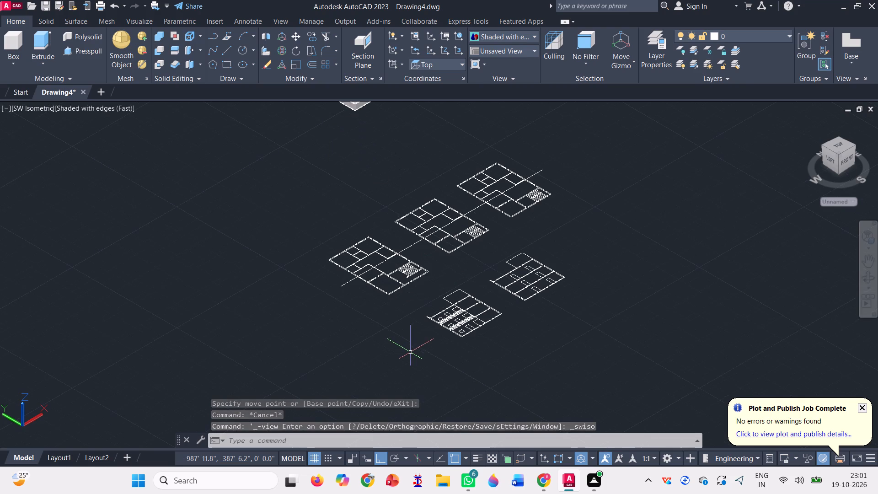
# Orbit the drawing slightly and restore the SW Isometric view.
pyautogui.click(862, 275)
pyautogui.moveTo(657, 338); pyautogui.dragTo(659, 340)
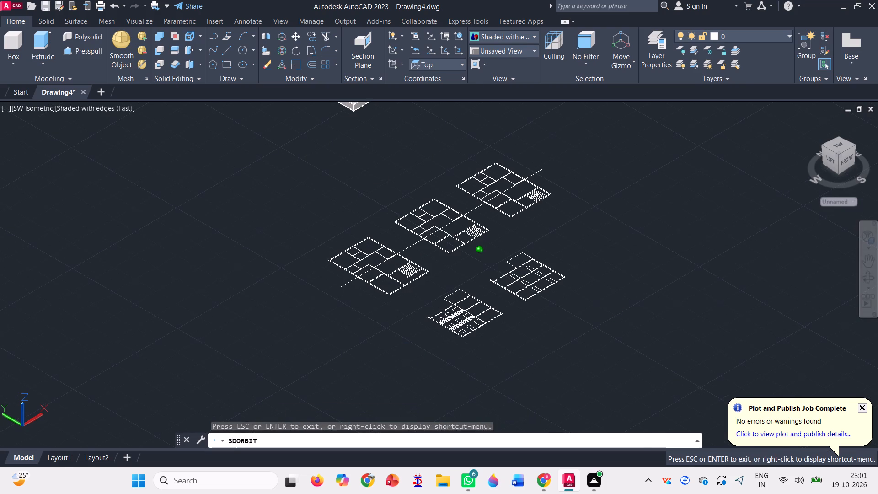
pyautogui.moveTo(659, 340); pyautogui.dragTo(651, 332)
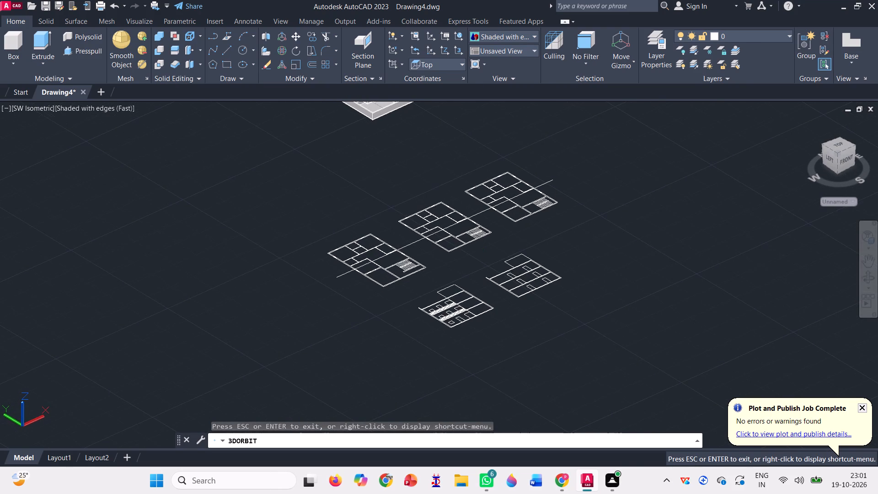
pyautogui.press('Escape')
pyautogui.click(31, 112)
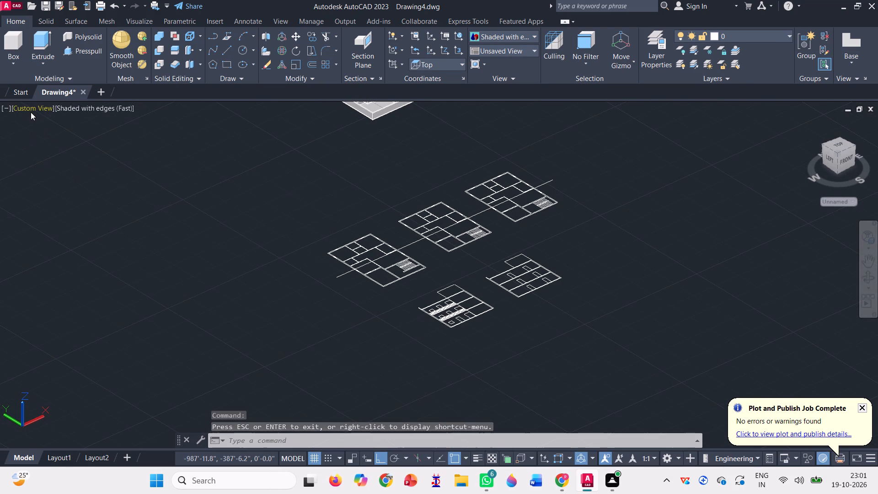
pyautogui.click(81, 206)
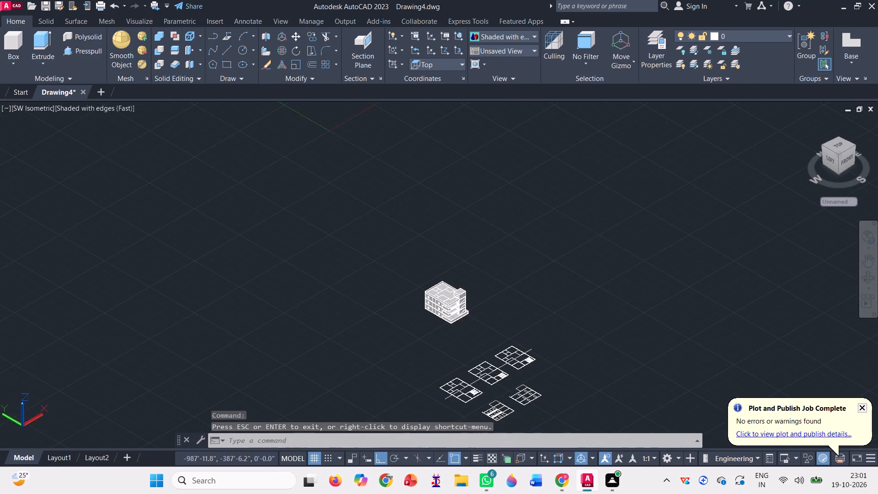
# Move the whole 3D building by its lower front corner with Ortho off, closer to the westernmost floor plan.
pyautogui.click(873, 262)
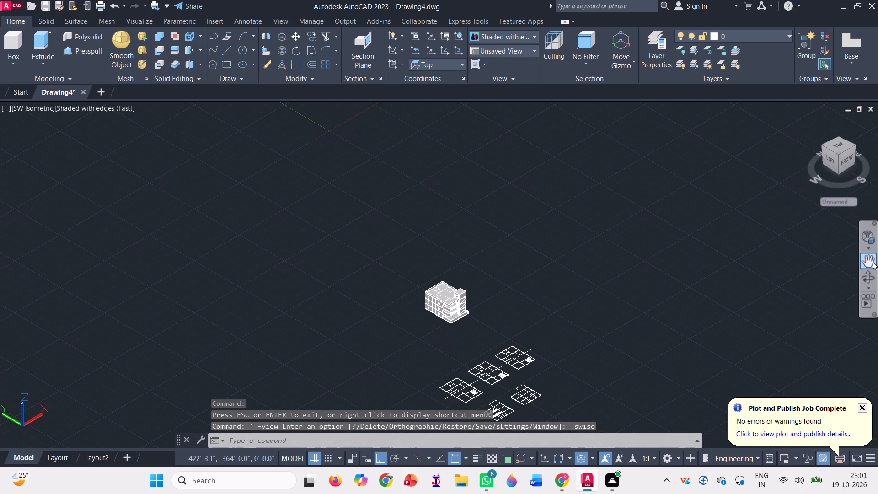
pyautogui.moveTo(541, 347); pyautogui.dragTo(532, 325)
pyautogui.scroll(1, 436, 435)
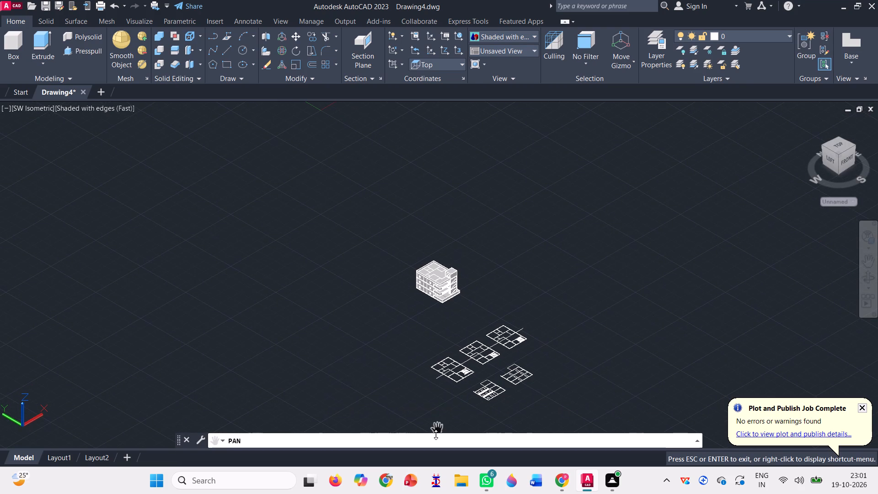
pyautogui.scroll(2, 463, 366)
pyautogui.scroll(5, 465, 406)
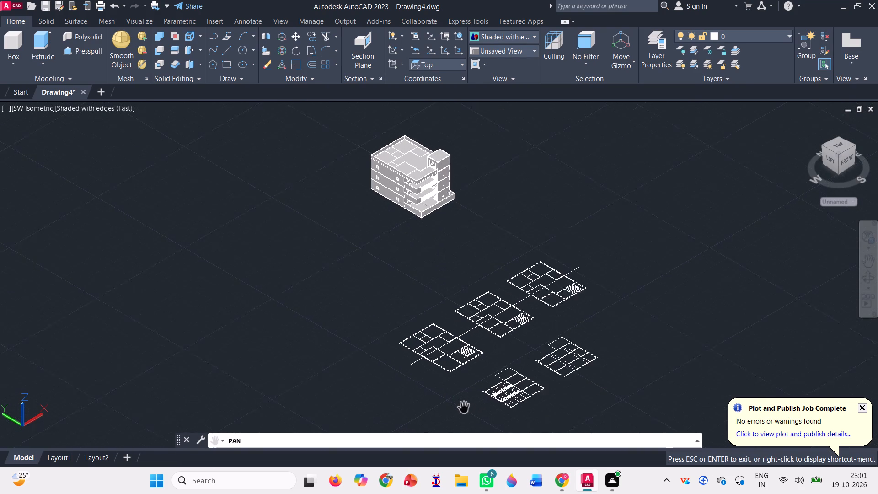
pyautogui.scroll(1, 464, 406)
pyautogui.press('Escape')
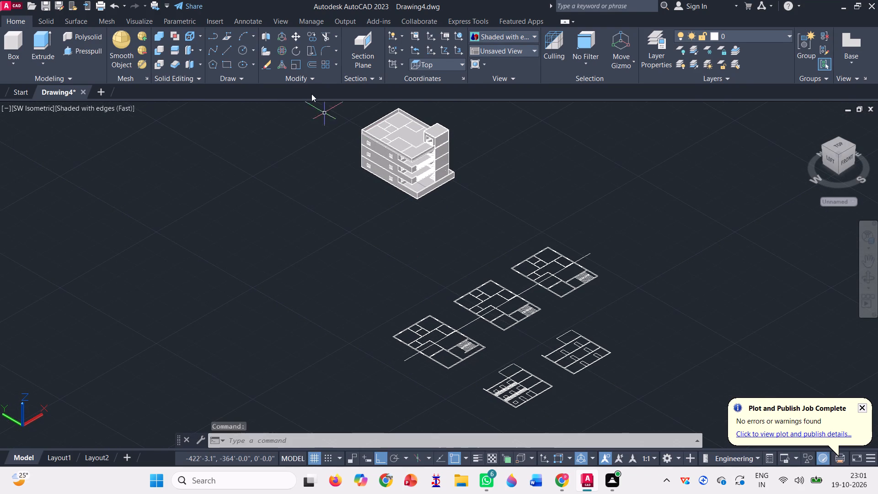
pyautogui.click(295, 36)
pyautogui.click(481, 212)
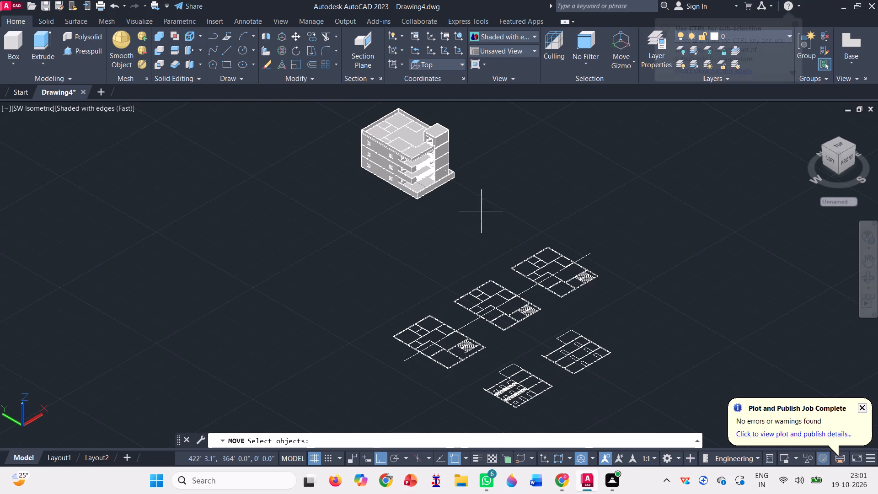
pyautogui.click(348, 105)
pyautogui.press('space')
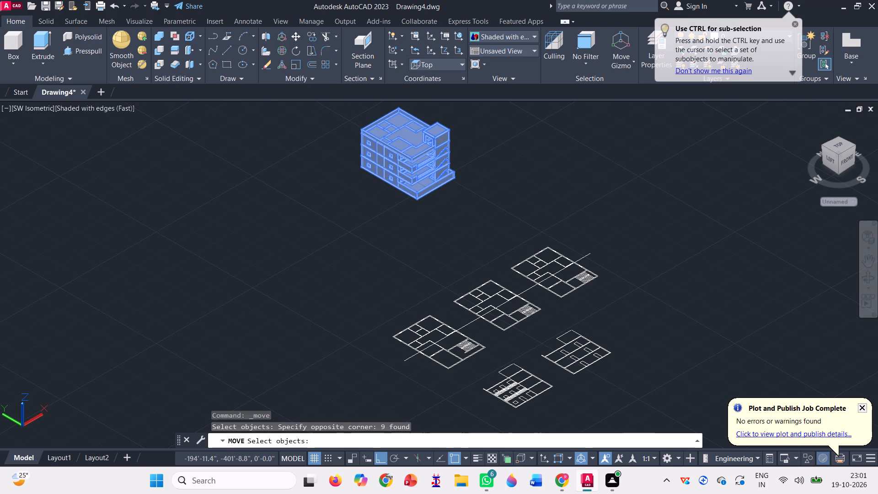
pyautogui.click(415, 197)
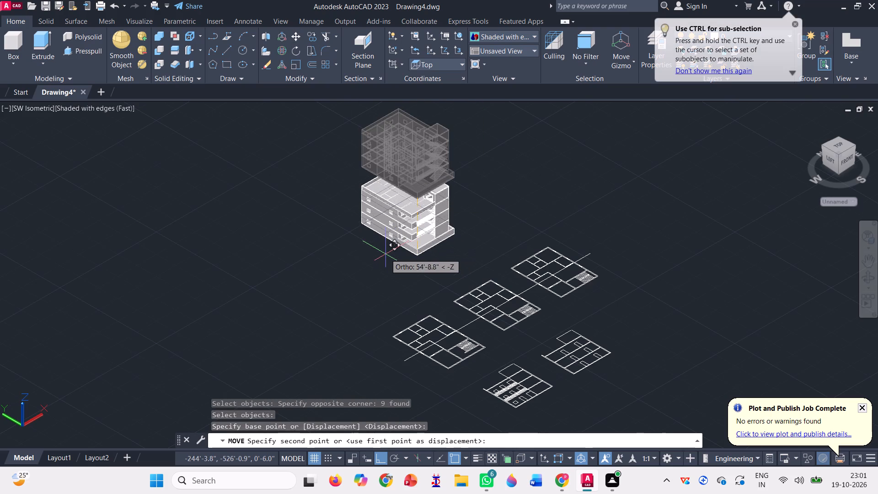
pyautogui.press('F8')
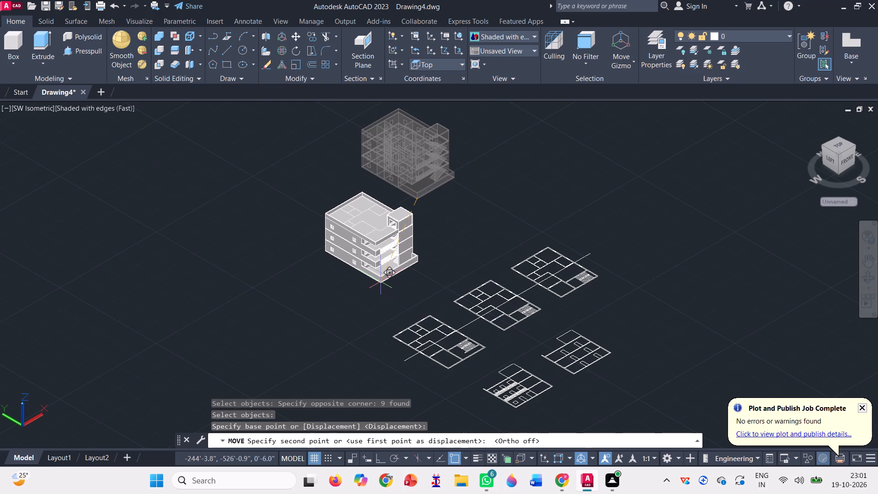
pyautogui.click(380, 281)
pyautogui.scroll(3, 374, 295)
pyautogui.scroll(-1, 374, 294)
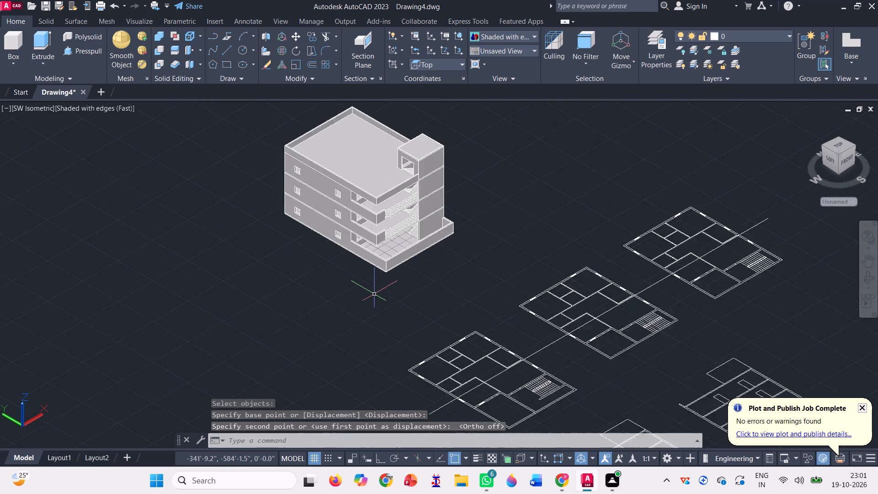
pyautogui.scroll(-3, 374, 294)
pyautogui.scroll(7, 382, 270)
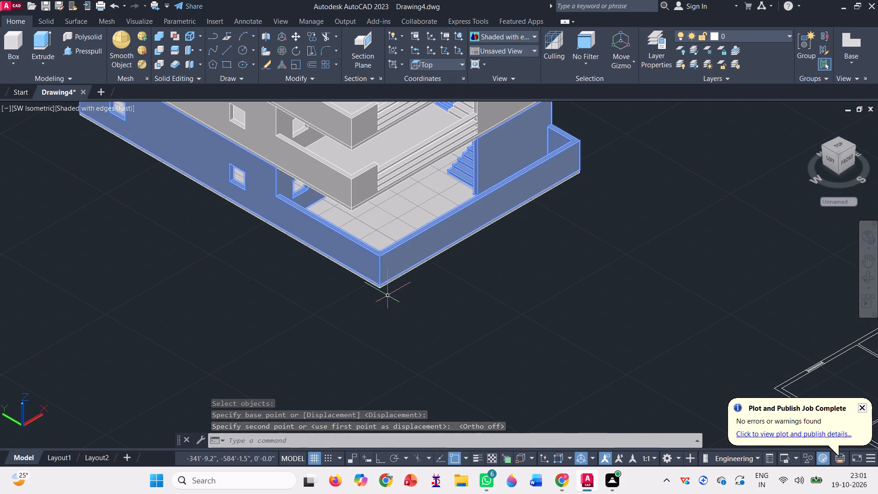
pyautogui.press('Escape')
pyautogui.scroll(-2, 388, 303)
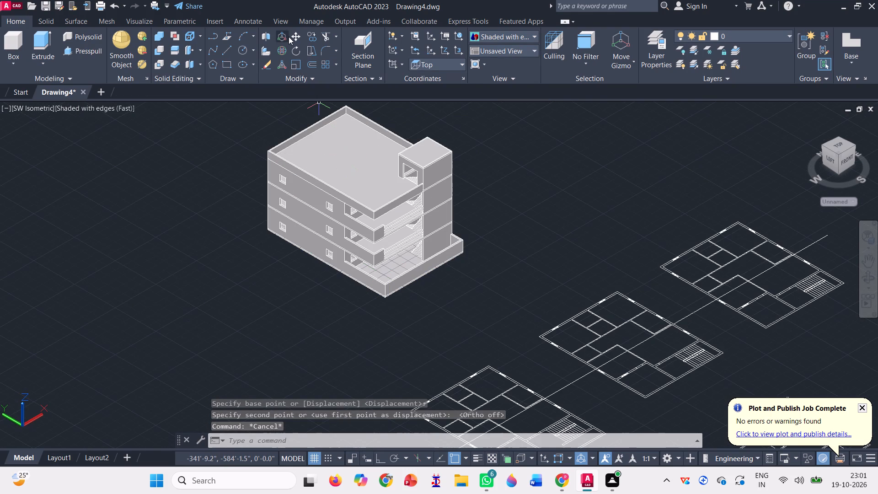
# Move all parts of the 3D building straight up from the base slab's bottom front corner to the slab's upper corner directly above.
pyautogui.click(292, 37)
pyautogui.click(428, 173)
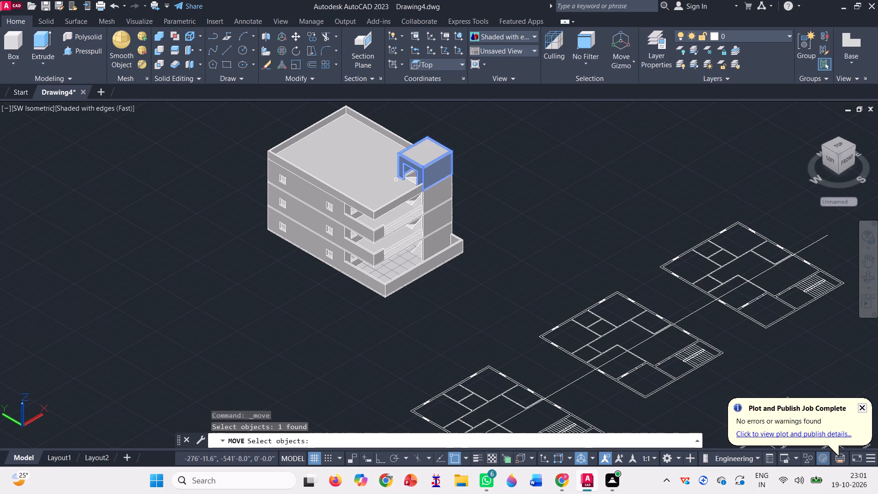
pyautogui.click(367, 185)
pyautogui.click(417, 149)
pyautogui.click(400, 182)
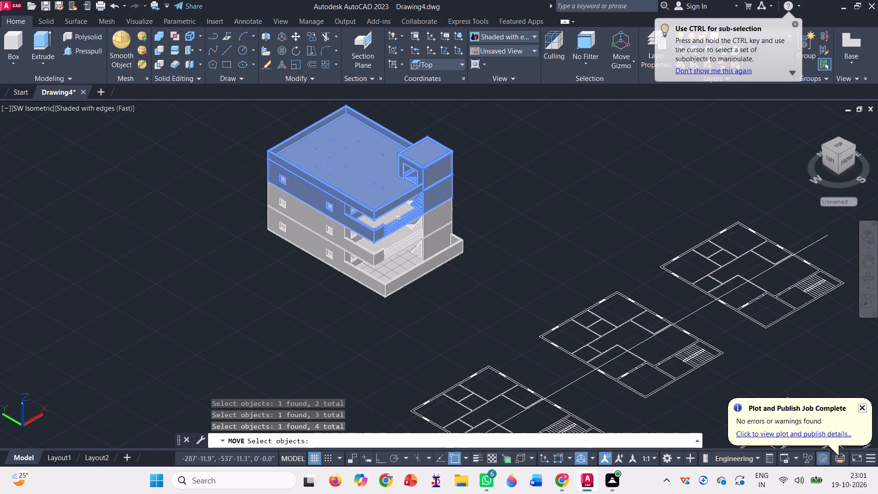
pyautogui.scroll(3, 395, 222)
pyautogui.click(386, 204)
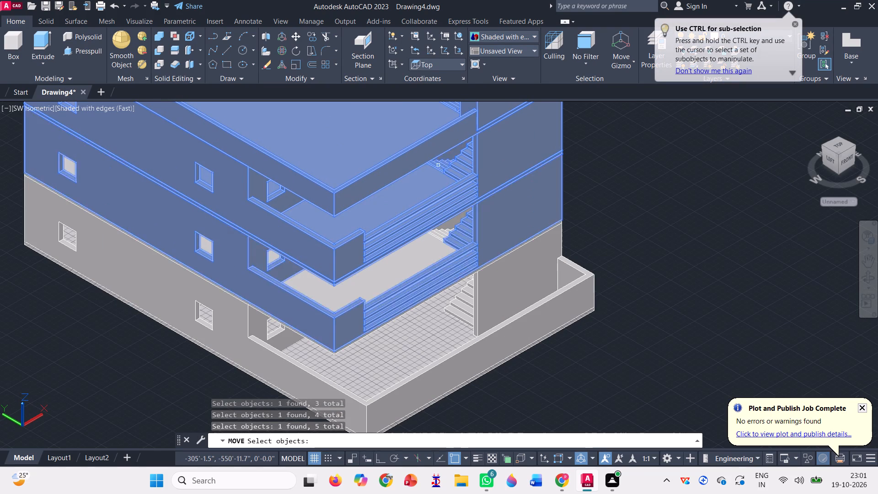
pyautogui.click(438, 162)
pyautogui.click(407, 258)
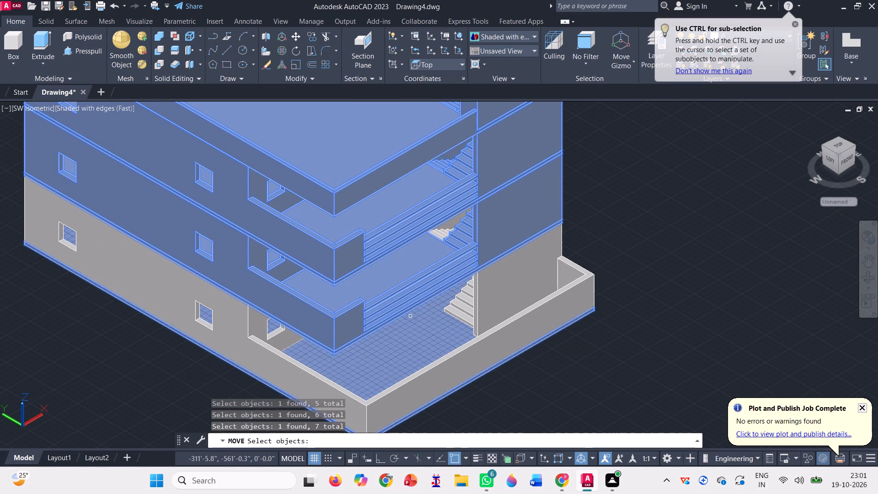
pyautogui.click(434, 318)
pyautogui.click(456, 304)
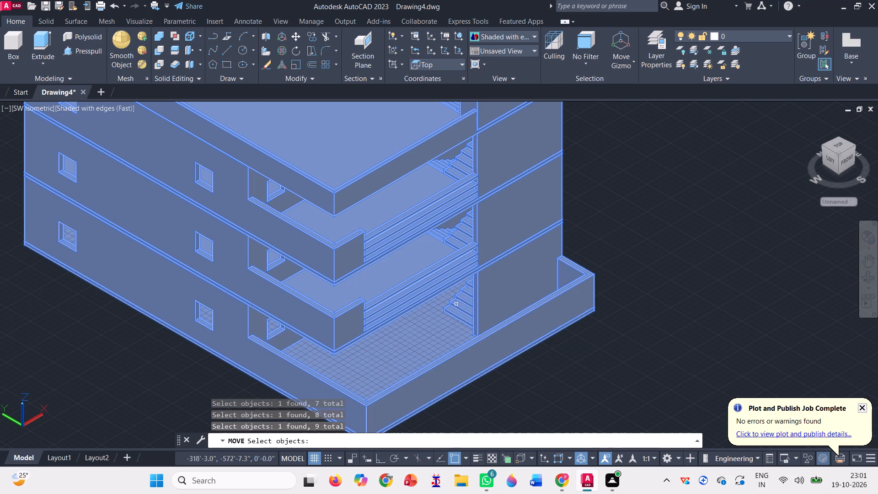
pyautogui.scroll(-1, 491, 298)
pyautogui.scroll(3, 408, 363)
pyautogui.scroll(3, 417, 418)
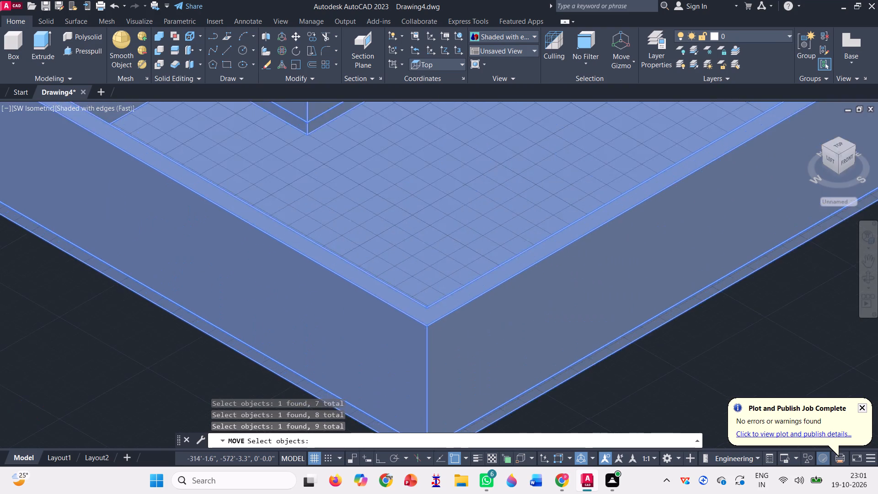
pyautogui.scroll(-4, 413, 311)
pyautogui.scroll(3, 411, 368)
pyautogui.scroll(4, 420, 253)
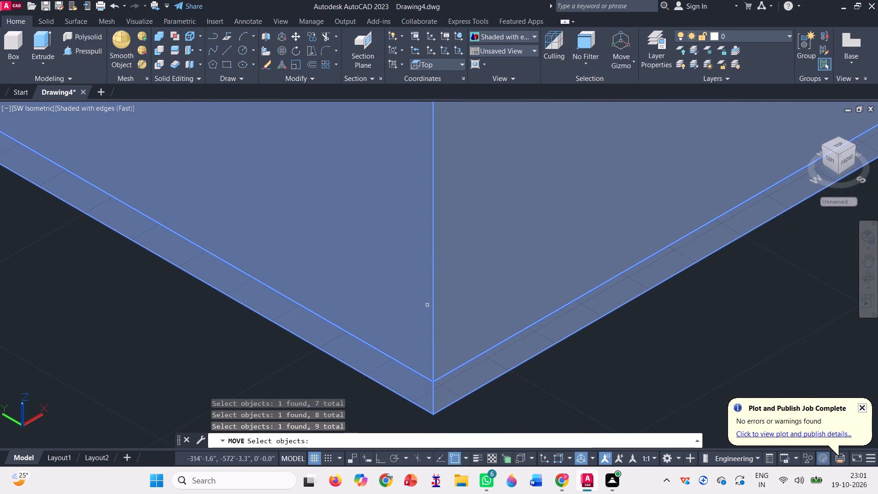
pyautogui.press('space')
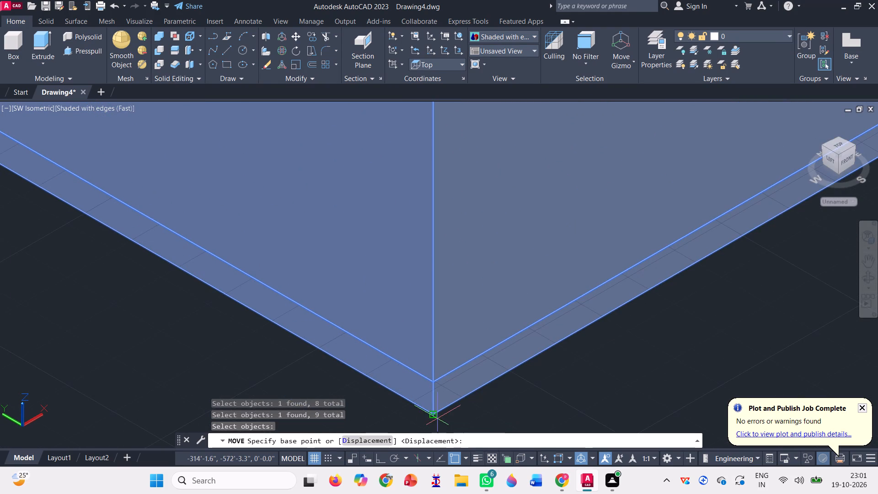
pyautogui.click(432, 412)
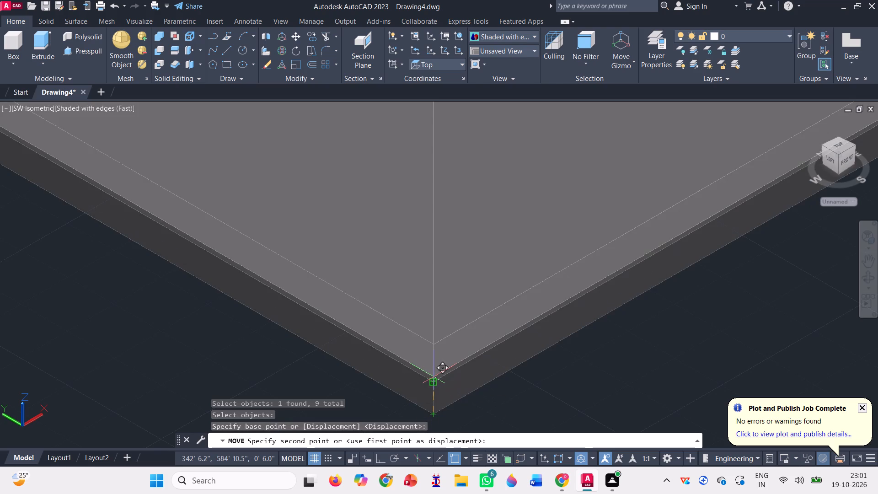
pyautogui.click(431, 379)
pyautogui.scroll(-10, 431, 379)
pyautogui.scroll(-3, 422, 307)
pyautogui.scroll(-2, 463, 284)
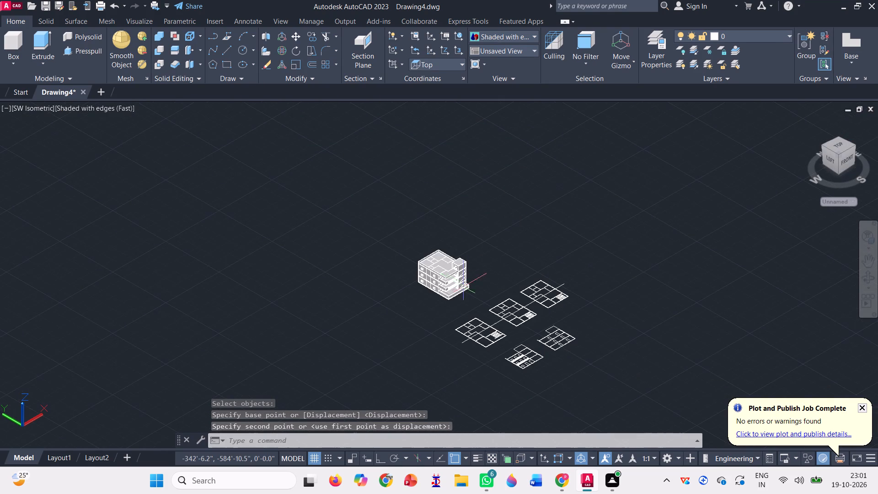
pyautogui.scroll(2, 506, 378)
pyautogui.scroll(1, 559, 156)
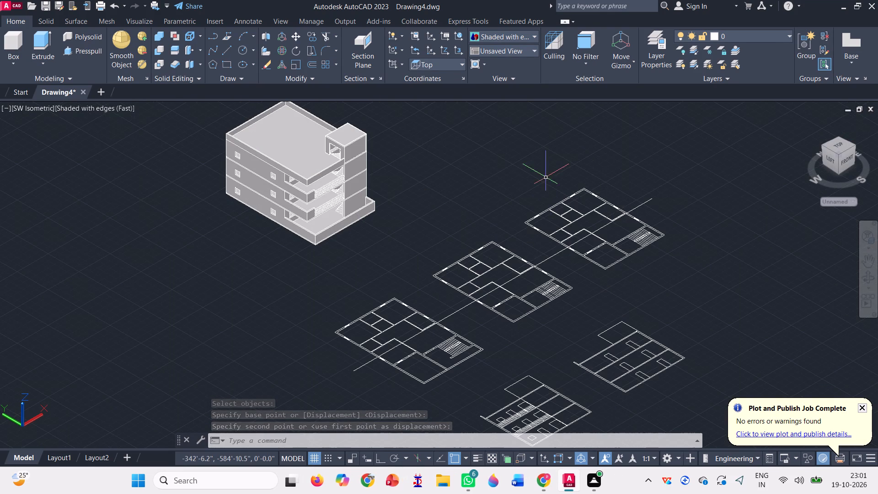
pyautogui.scroll(-1, 541, 270)
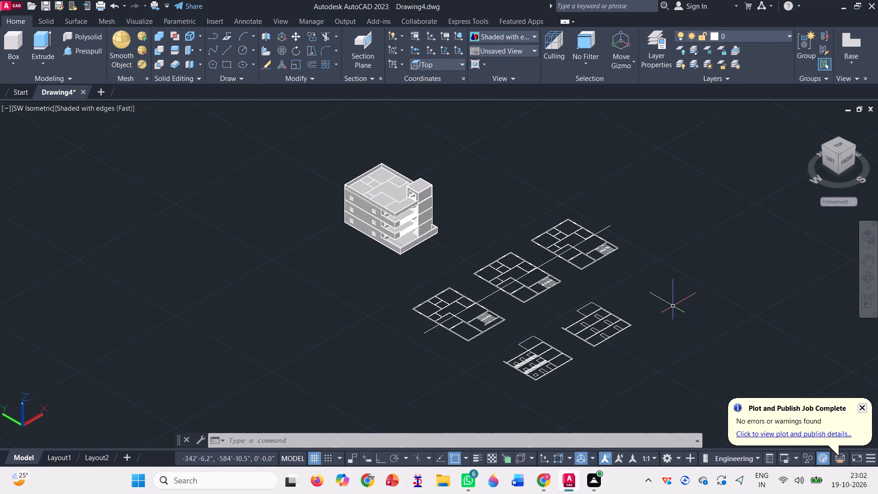
pyautogui.press('Escape')
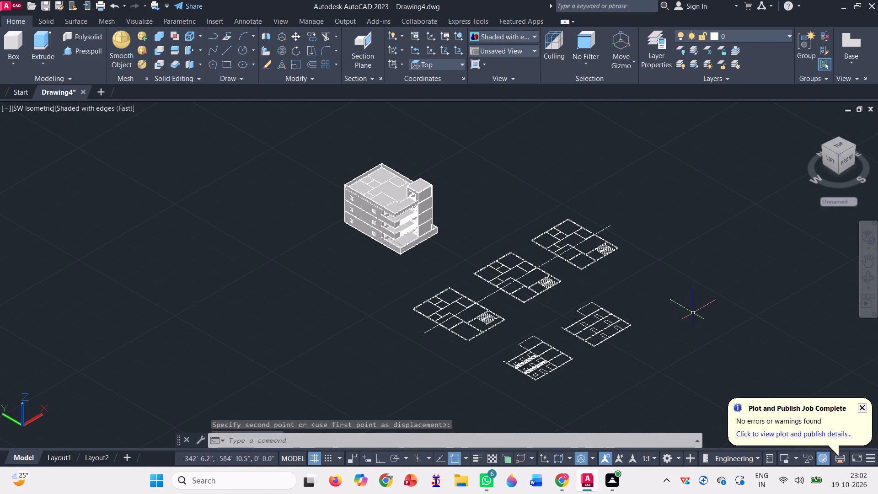
# Turn off log file recording with the LOGFILEOFF command.
pyautogui.write('log')
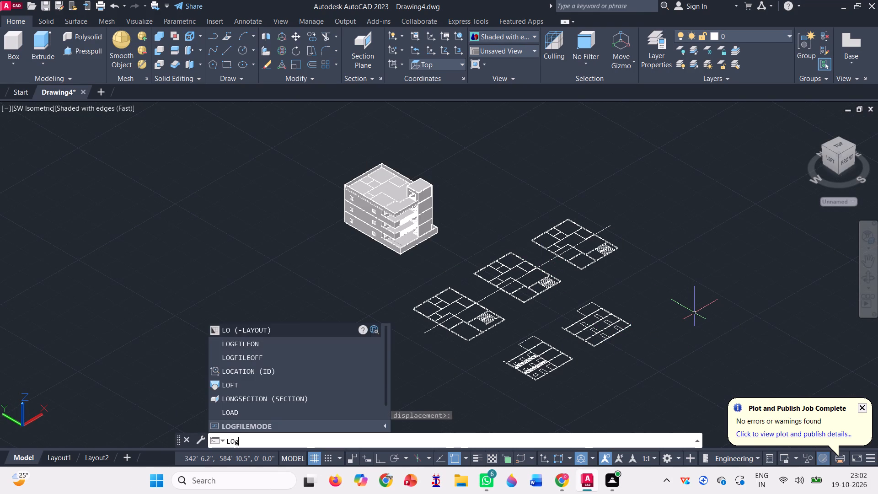
pyautogui.press('Down')
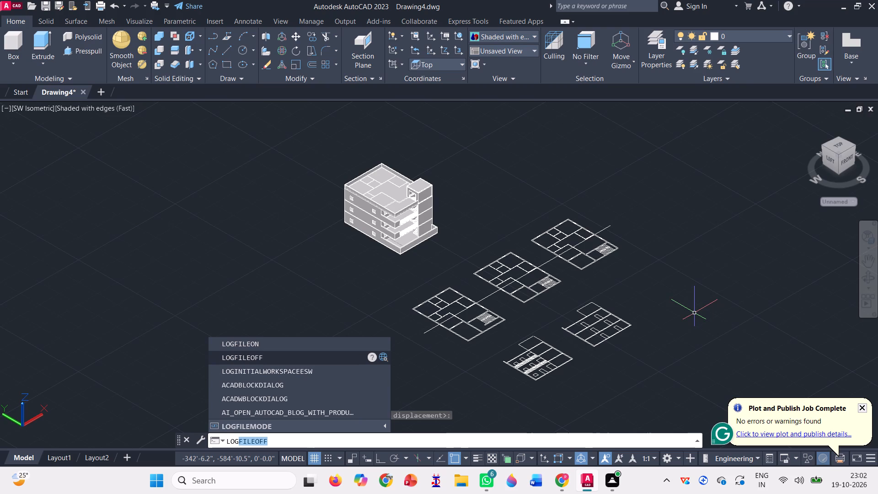
pyautogui.press('Return')
# Save the drawing in Documents as "Modern 4-Floor Residential Building Plan on a 40' × 60' Plot".
pyautogui.hotkey('ctrl', 's')
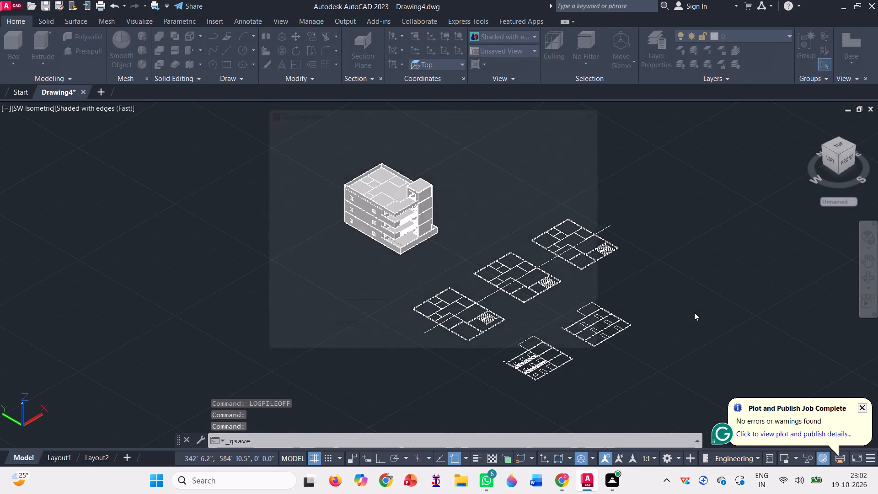
pyautogui.press('BackSpace')
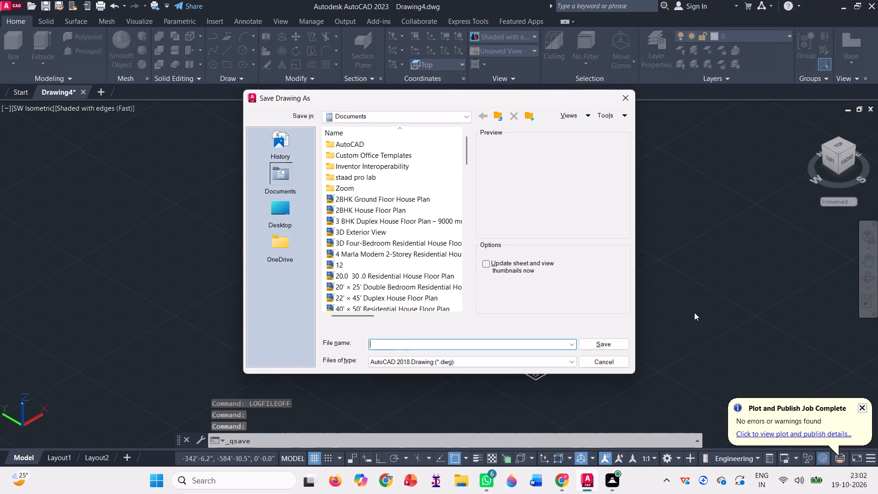
pyautogui.hotkey('ctrl', 'v')
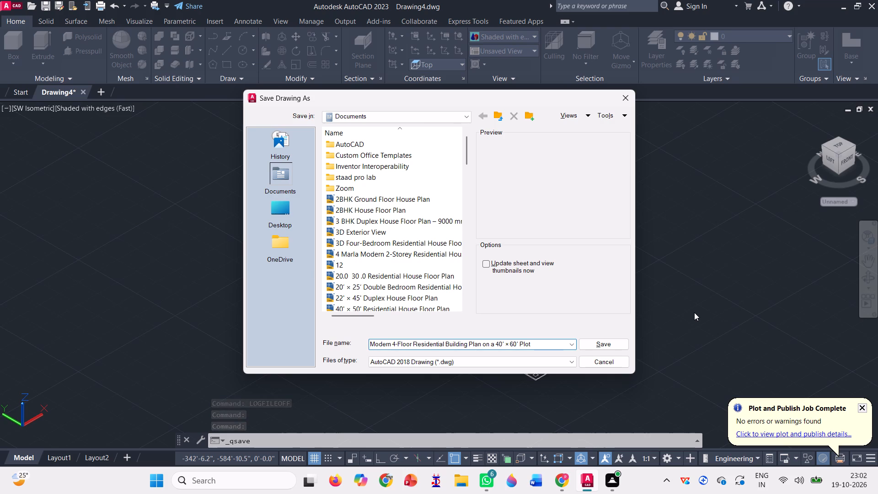
pyautogui.press('Return')
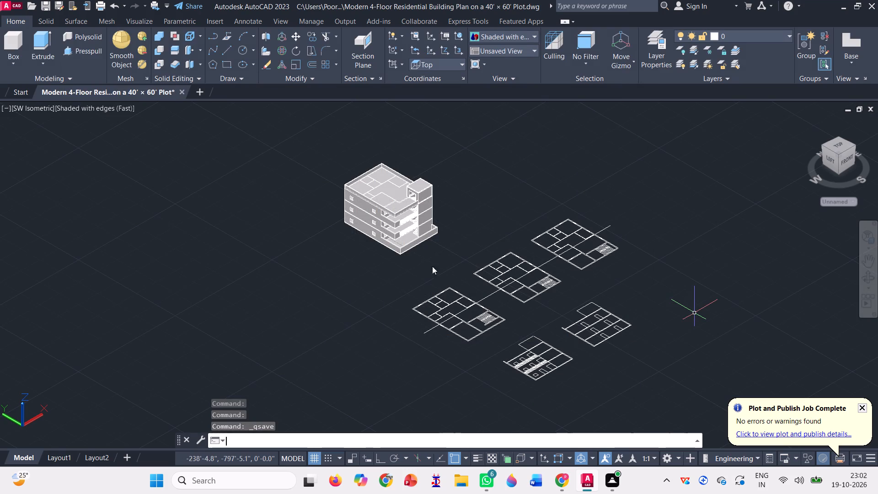
# Plot the current display to a PDF in Documents using AutoCAD PDF (Smallest File).pc3 in landscape, applying the settings to the layout.
pyautogui.click(97, 2)
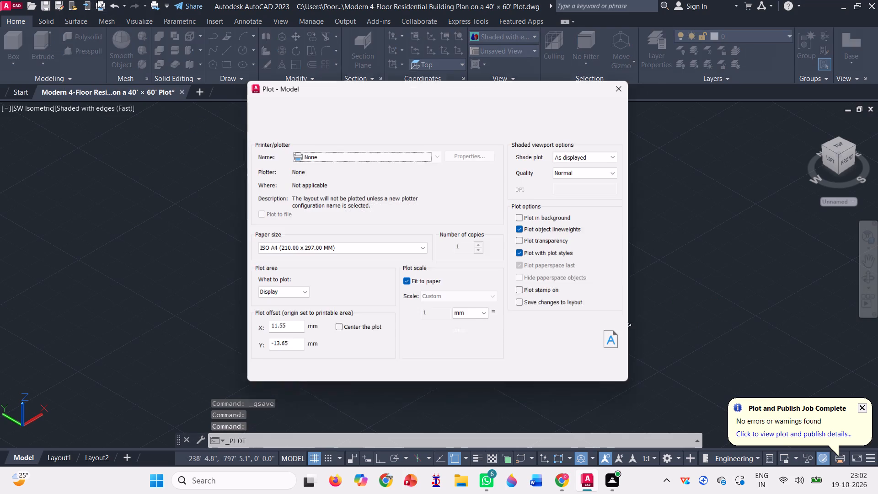
pyautogui.click(441, 158)
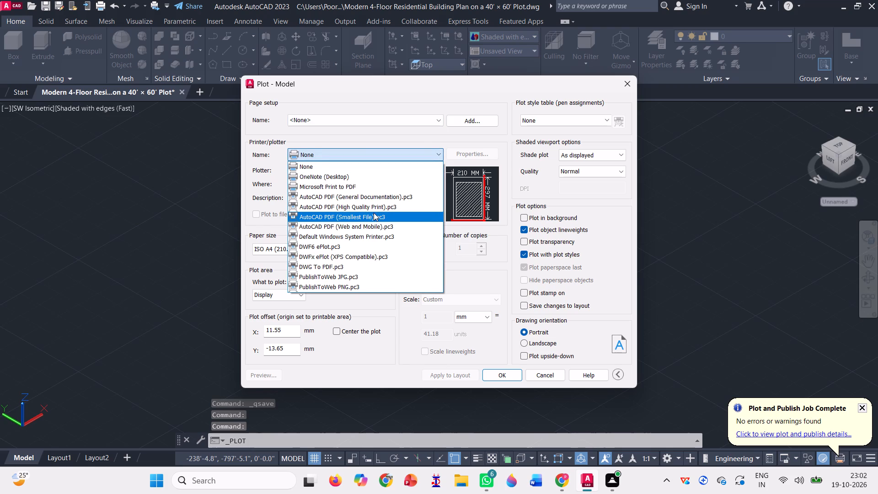
pyautogui.click(369, 218)
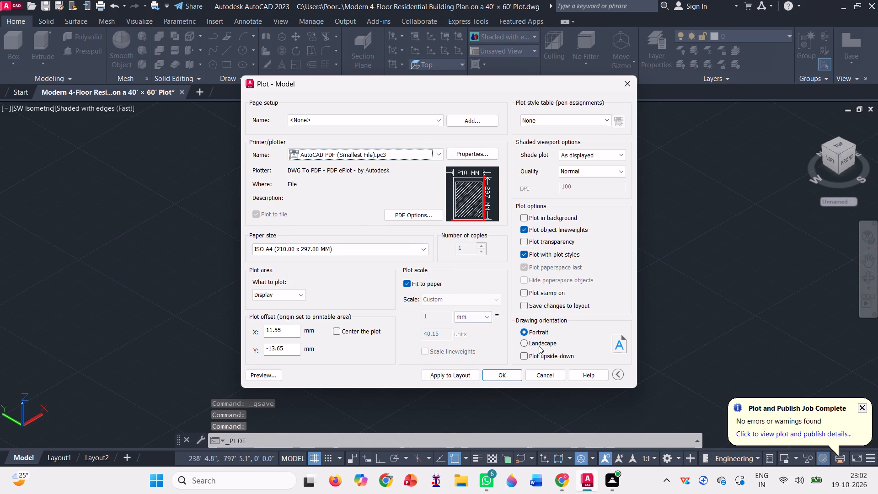
pyautogui.click(525, 345)
pyautogui.click(455, 375)
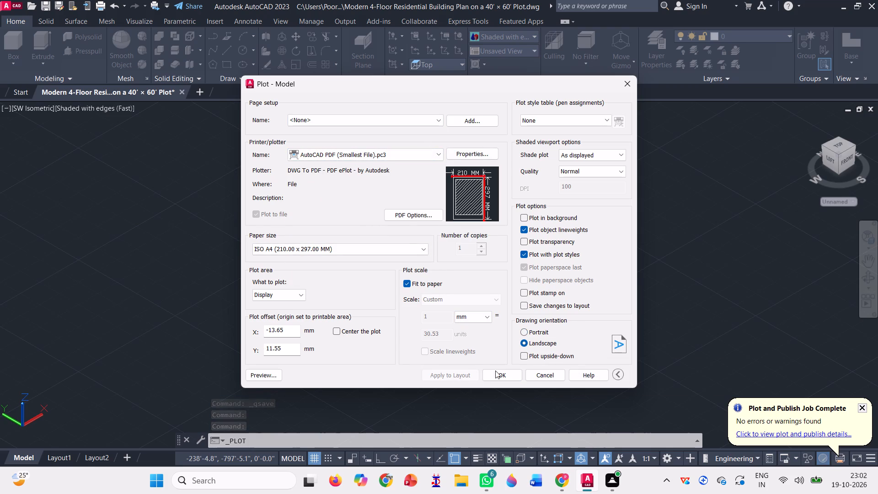
pyautogui.click(504, 376)
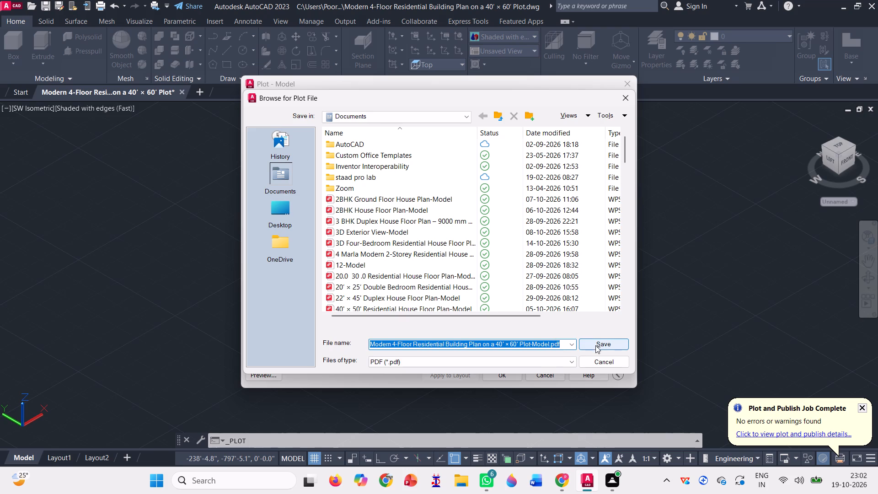
pyautogui.click(595, 345)
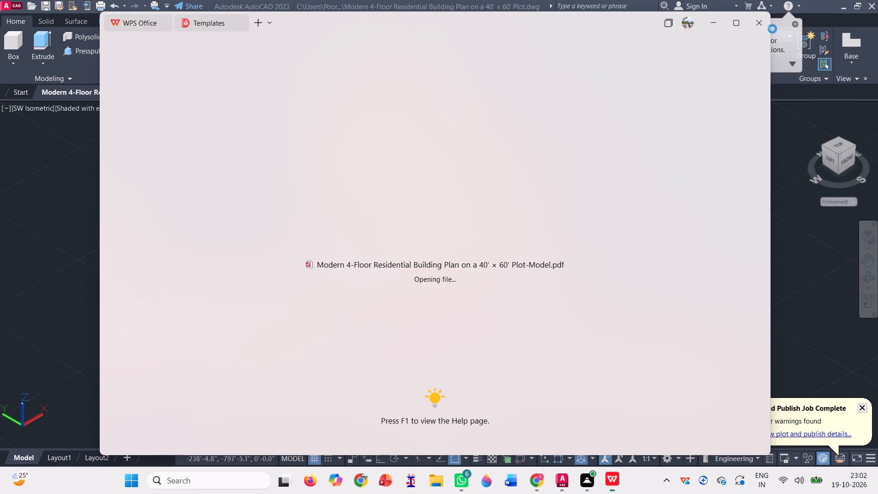
# Close the WPS Office window showing the plotted PDF.
pyautogui.doubleClick(757, 21)
pyautogui.click(757, 20)
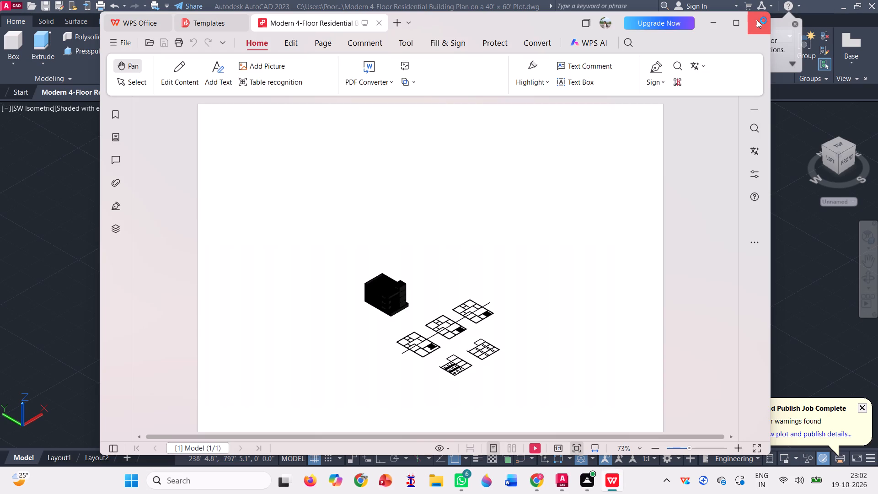